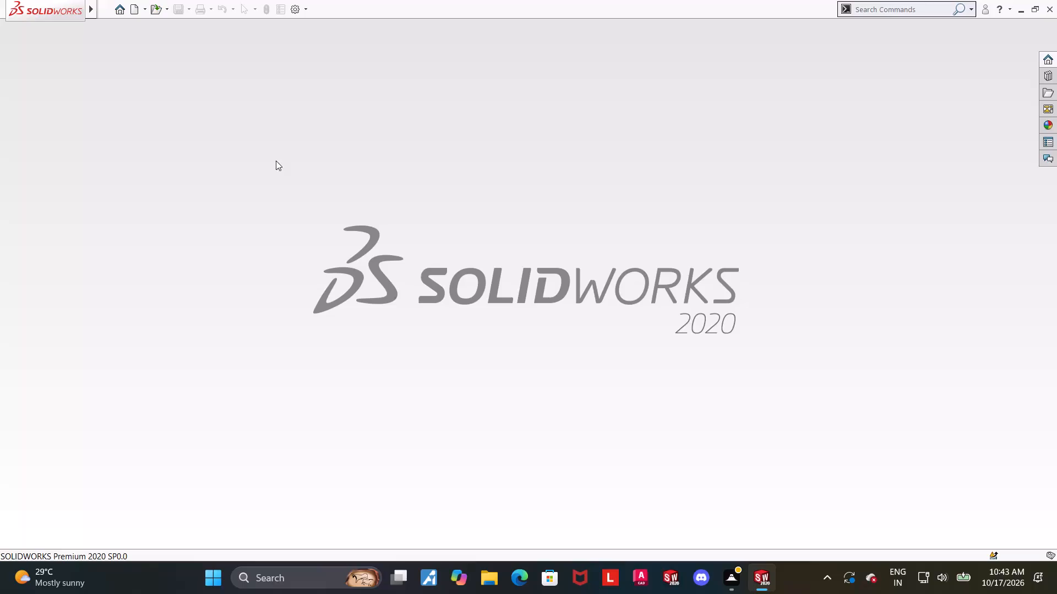
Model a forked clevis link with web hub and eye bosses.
Create a new part document.
click(137, 7)
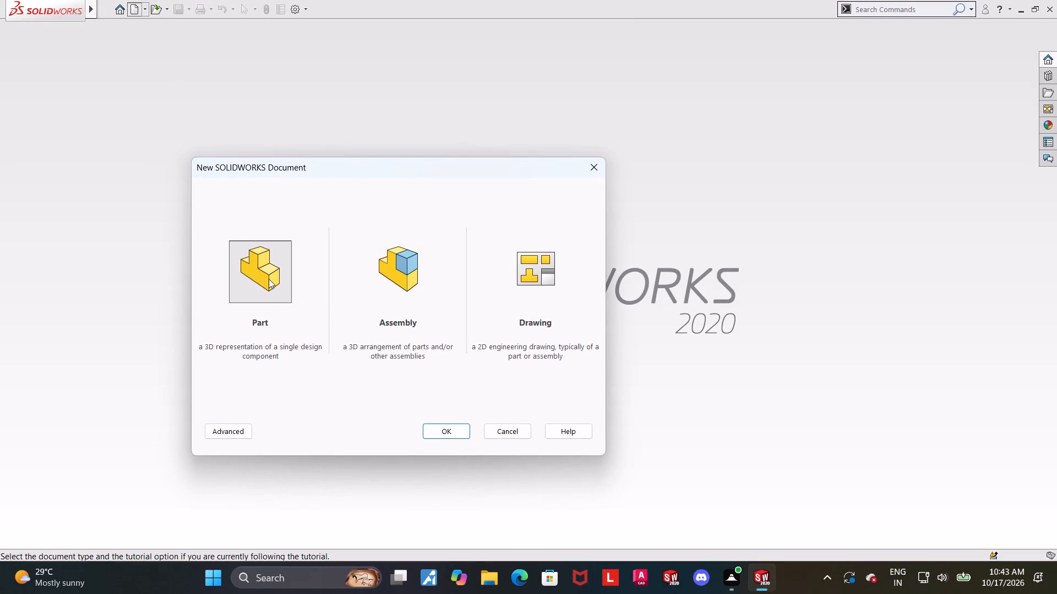
double_click(269, 279)
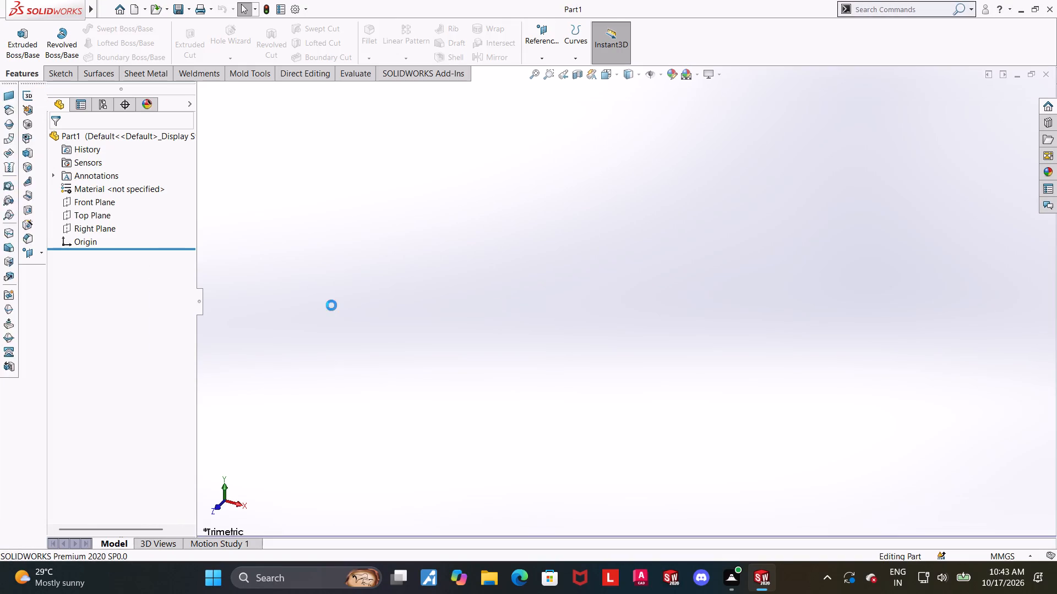
Sketch a center rectangle about 161 mm wide on the Right Plane, centred on the origin.
click(88, 222)
click(96, 213)
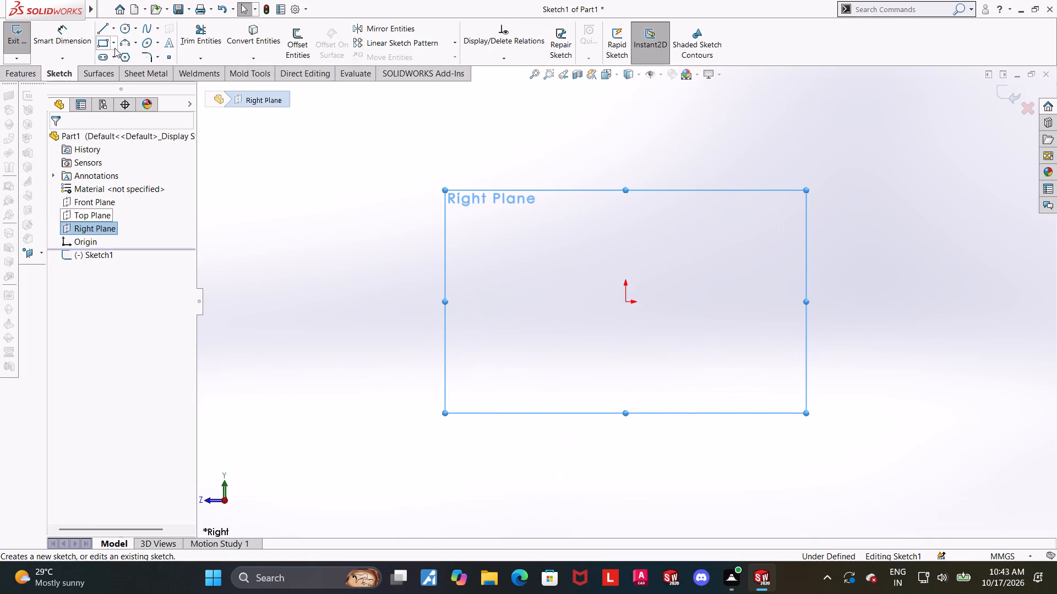
click(115, 48)
click(115, 68)
click(625, 302)
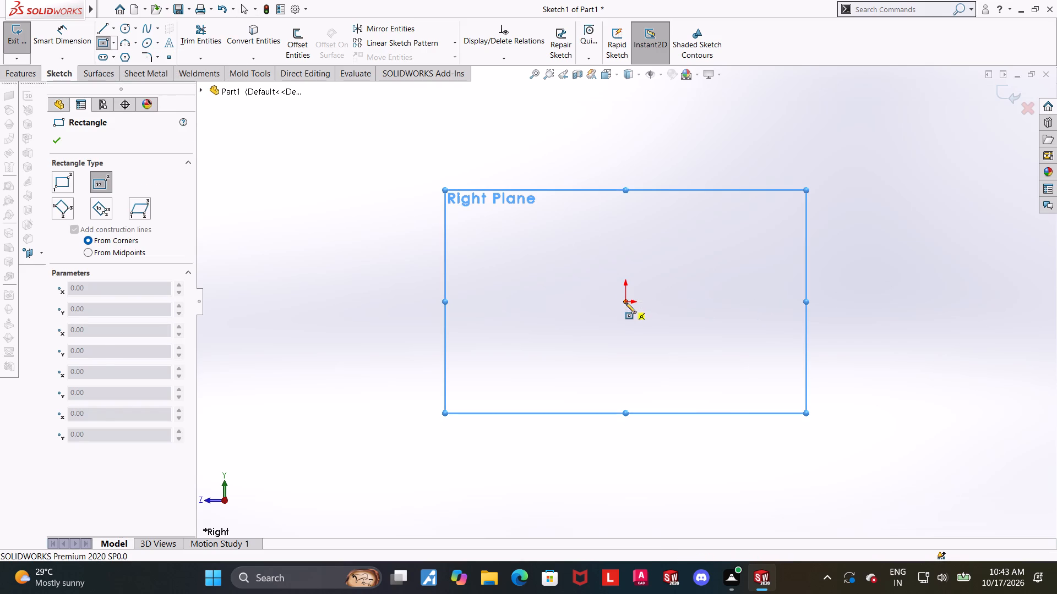
click(789, 214)
key(Escape)
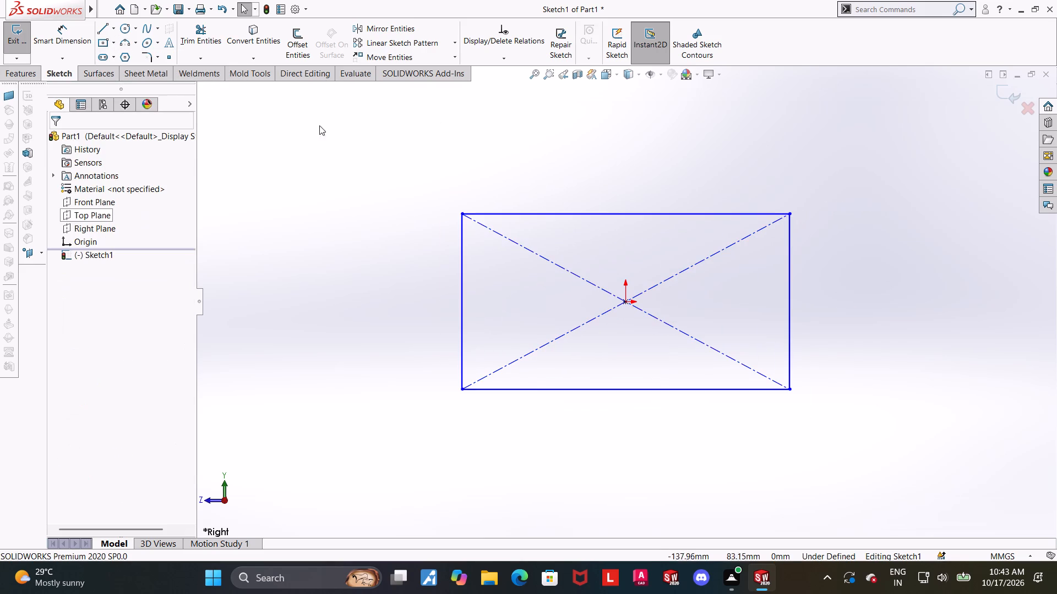
Dimension the rectangle's top edge and set its width to 90 mm.
click(70, 29)
click(658, 212)
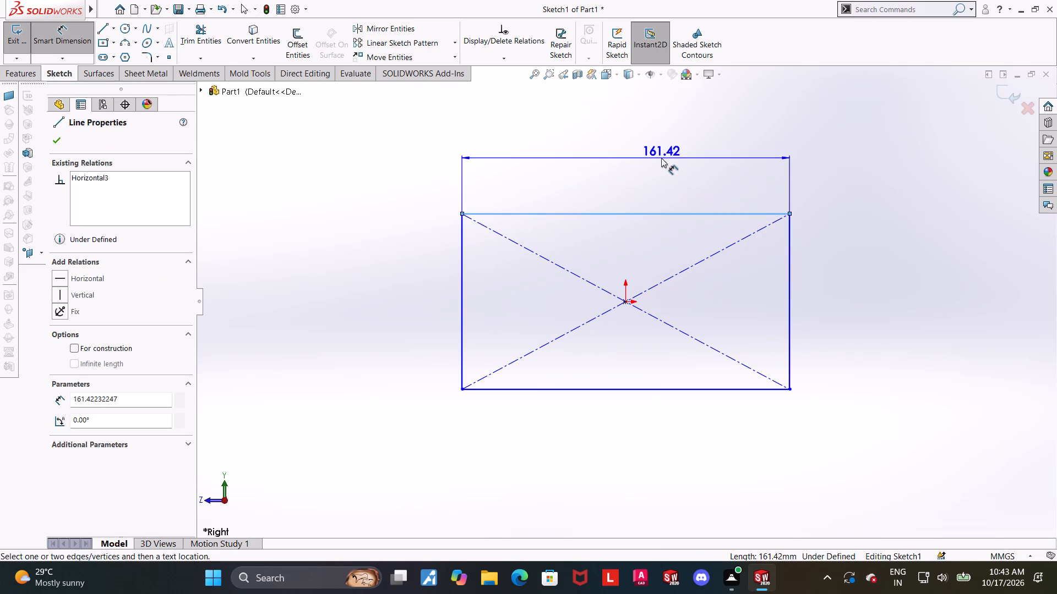
click(660, 155)
text(90)
key(Return)
key(Escape)
Dimension the rectangle's vertical side and set its height to 43 mm.
scroll(695, 208, up, 1)
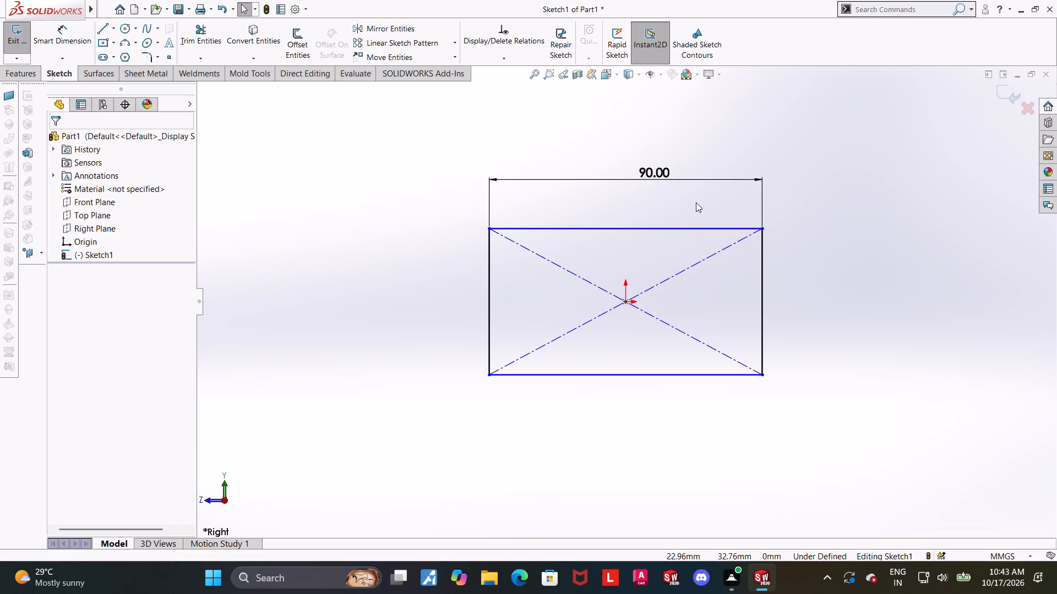
scroll(696, 202, up, 1)
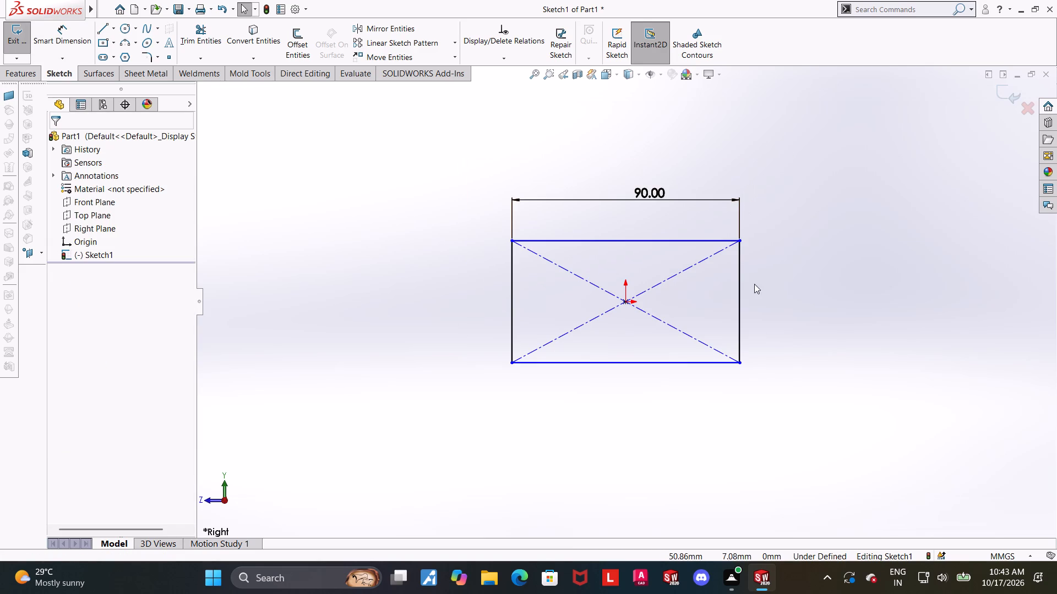
scroll(764, 279, down, 2)
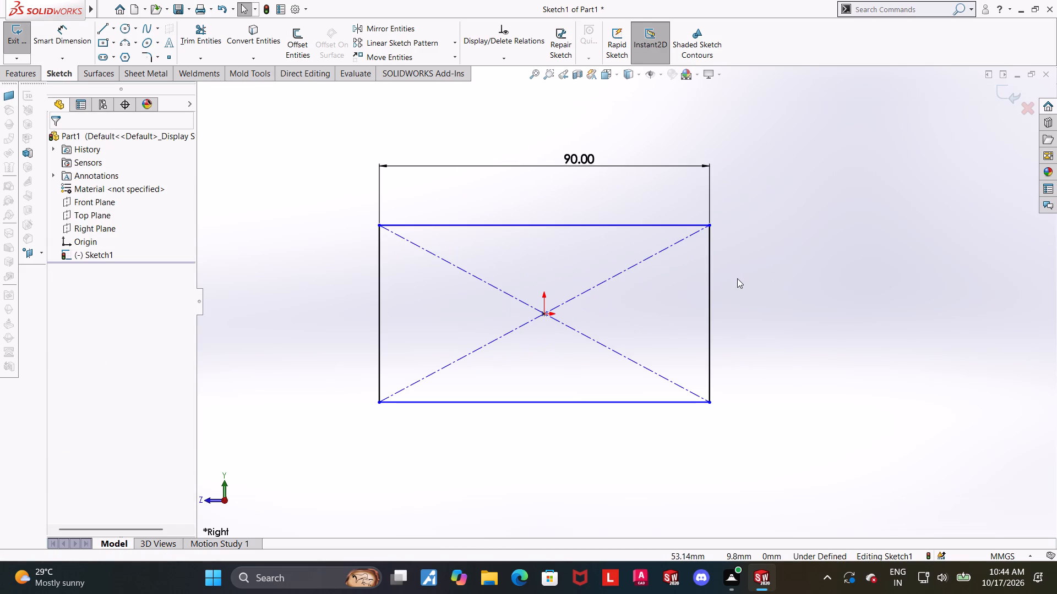
click(50, 44)
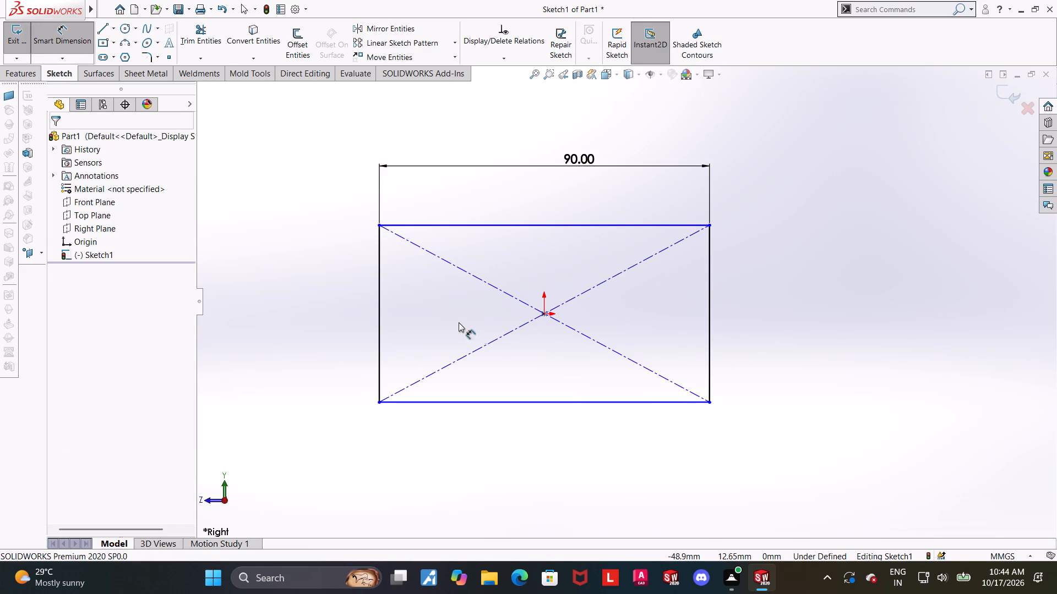
click(381, 315)
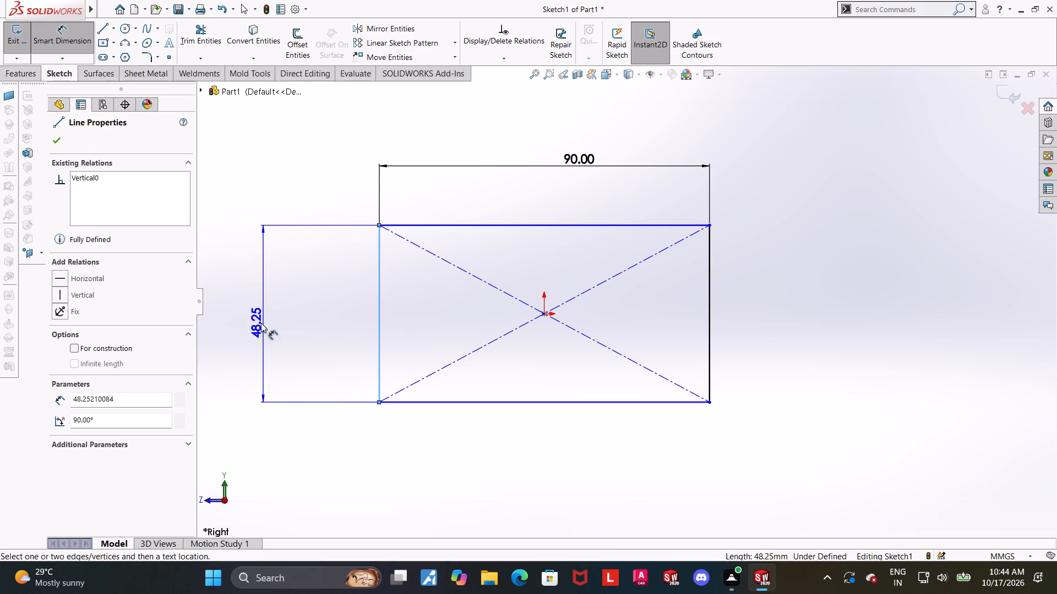
click(284, 323)
text(43)
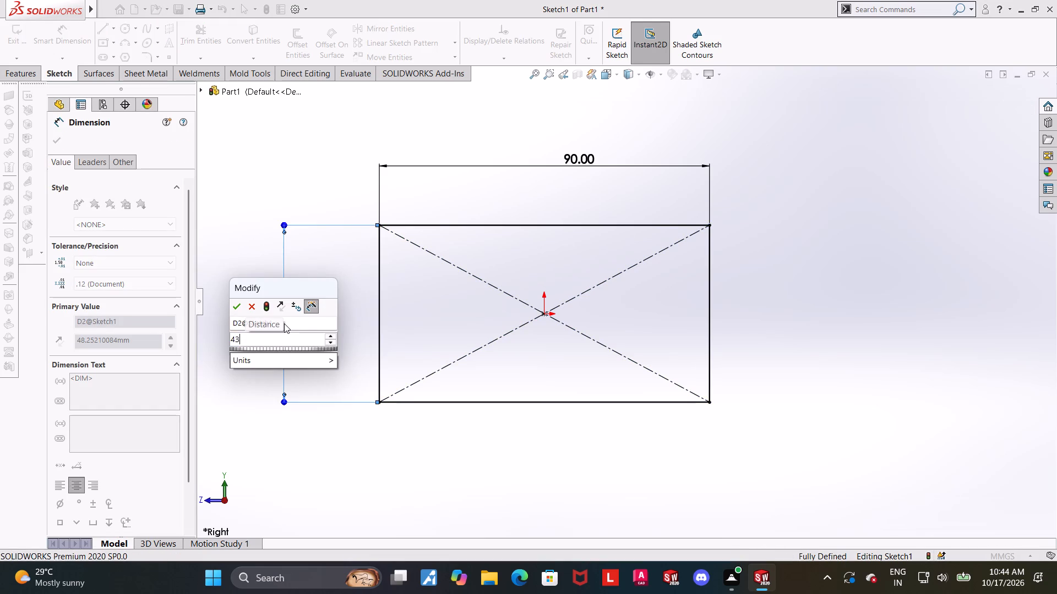
key(Return)
key(Escape)
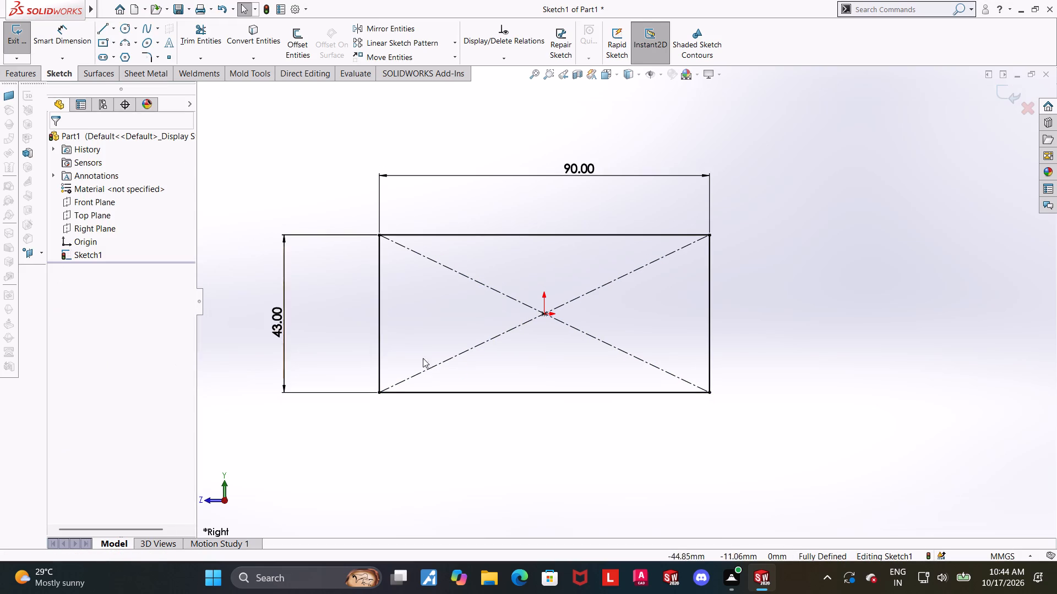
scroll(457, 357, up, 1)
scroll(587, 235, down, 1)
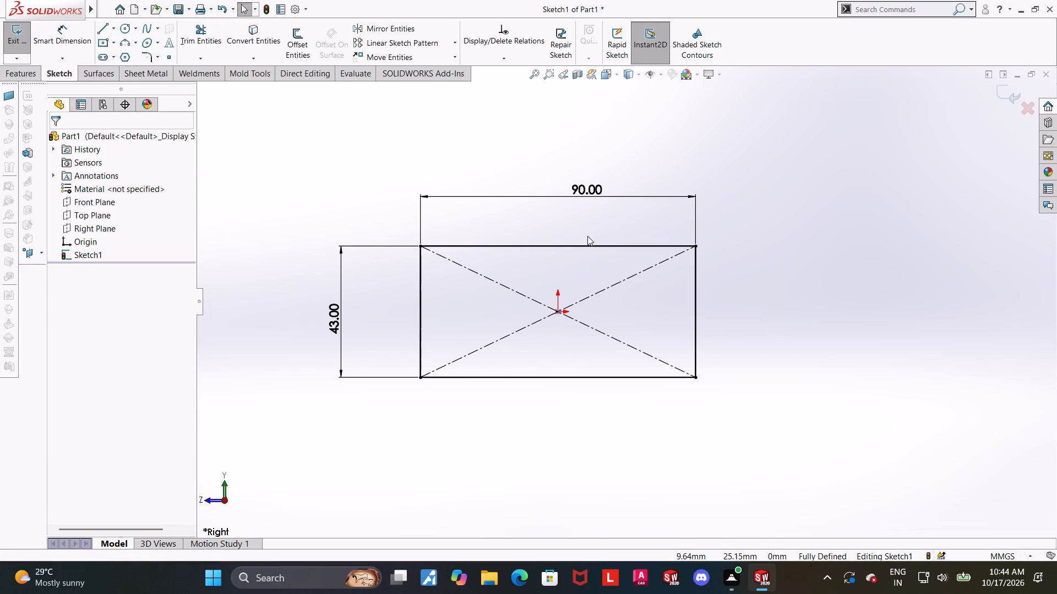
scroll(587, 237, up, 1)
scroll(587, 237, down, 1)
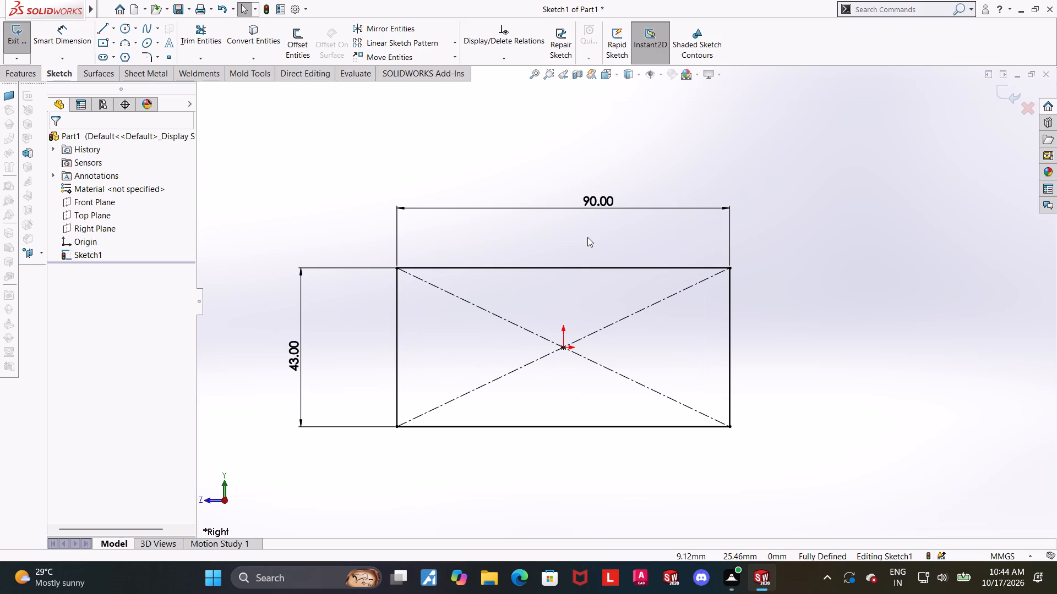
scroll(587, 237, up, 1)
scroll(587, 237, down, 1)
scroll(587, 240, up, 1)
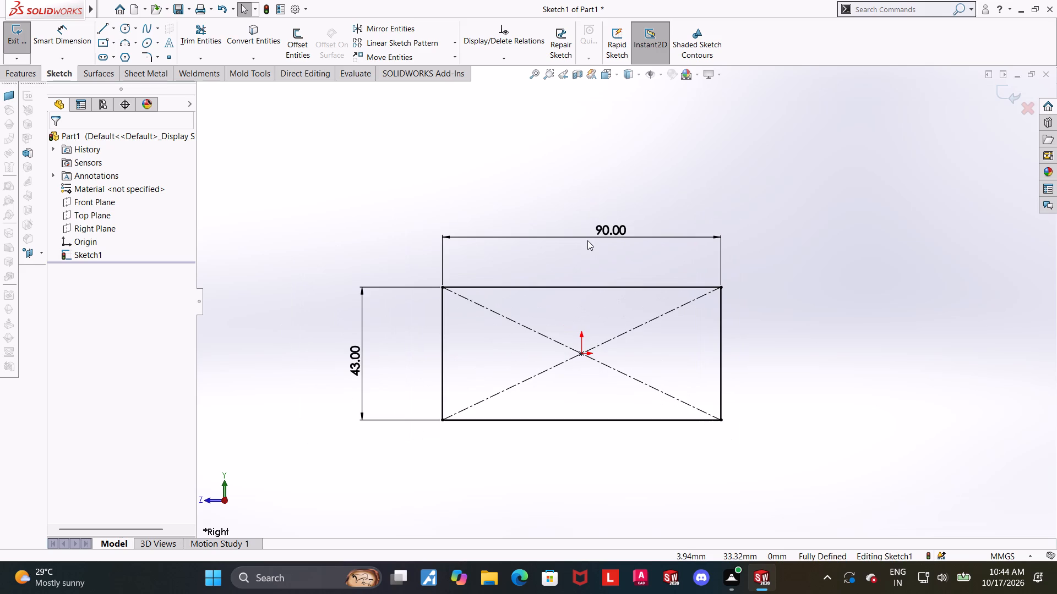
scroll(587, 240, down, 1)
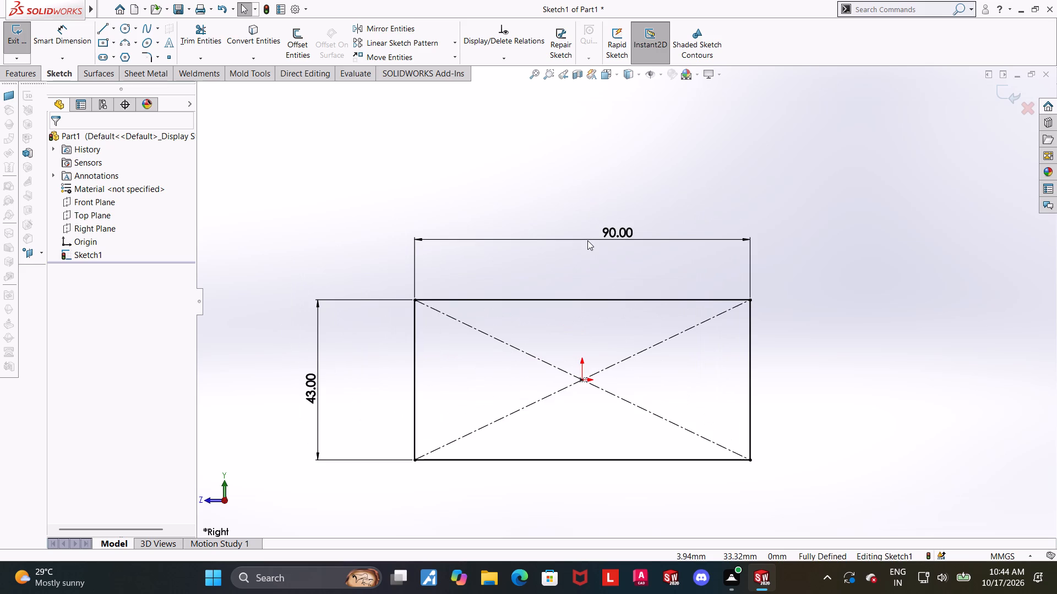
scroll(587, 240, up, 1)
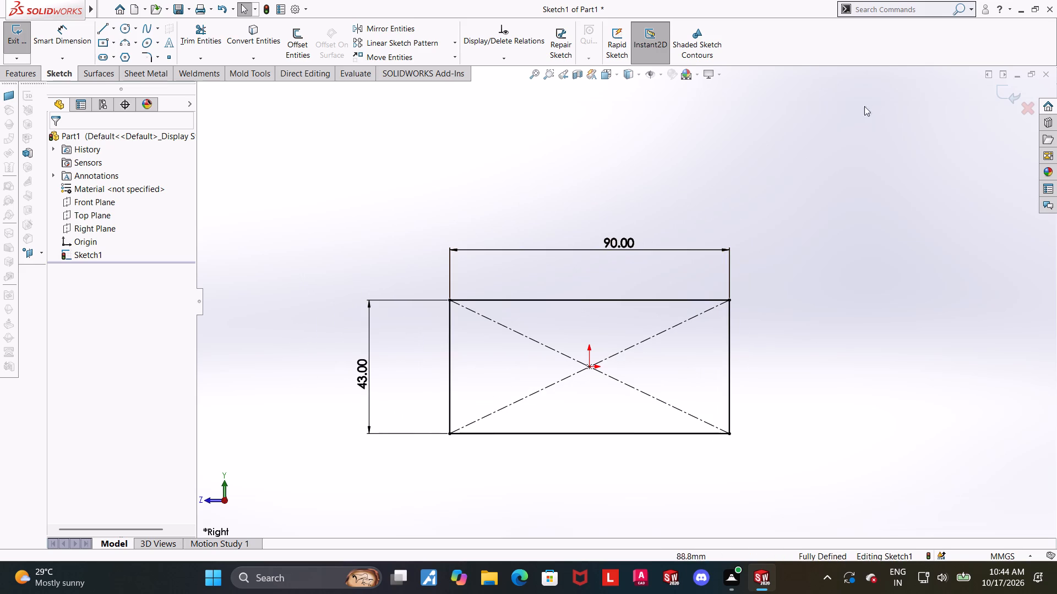
Finish the sketch and extrude the rectangle as a blind boss 9 mm deep.
click(1006, 94)
click(15, 41)
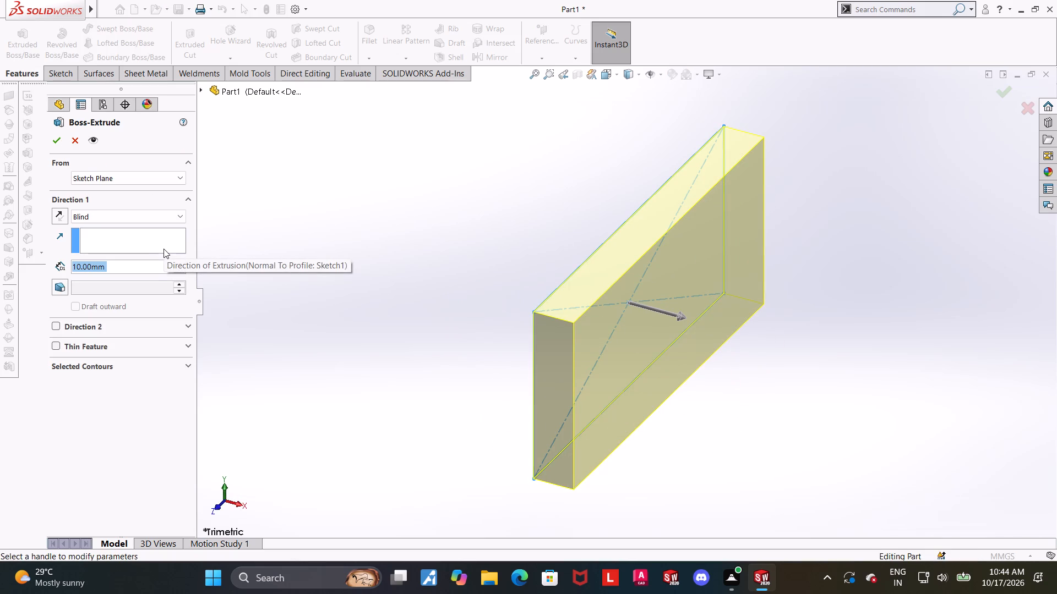
key(9)
key(Return)
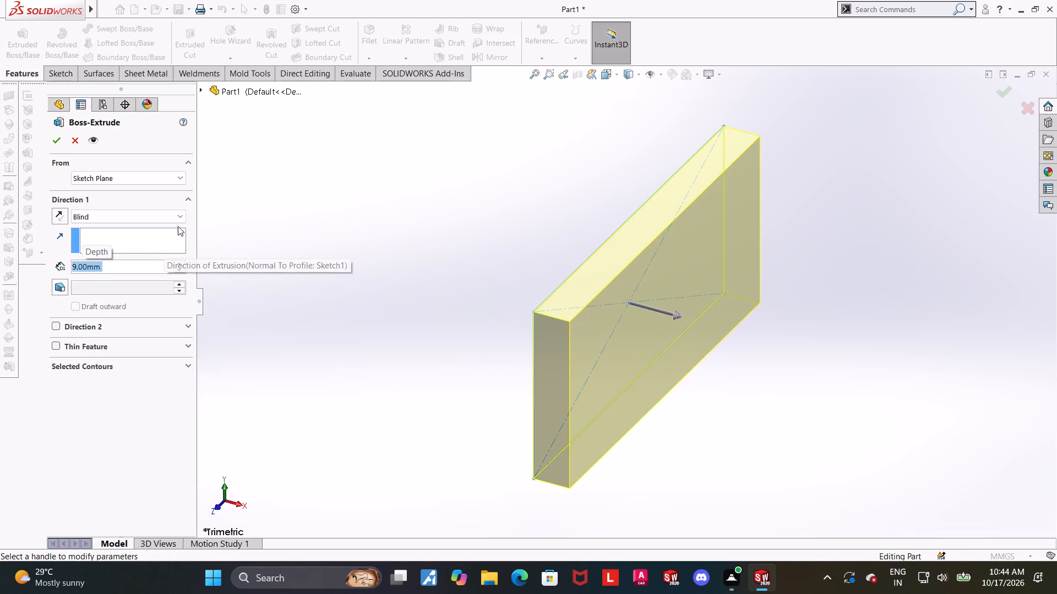
scroll(565, 268, up, 1)
scroll(638, 330, down, 1)
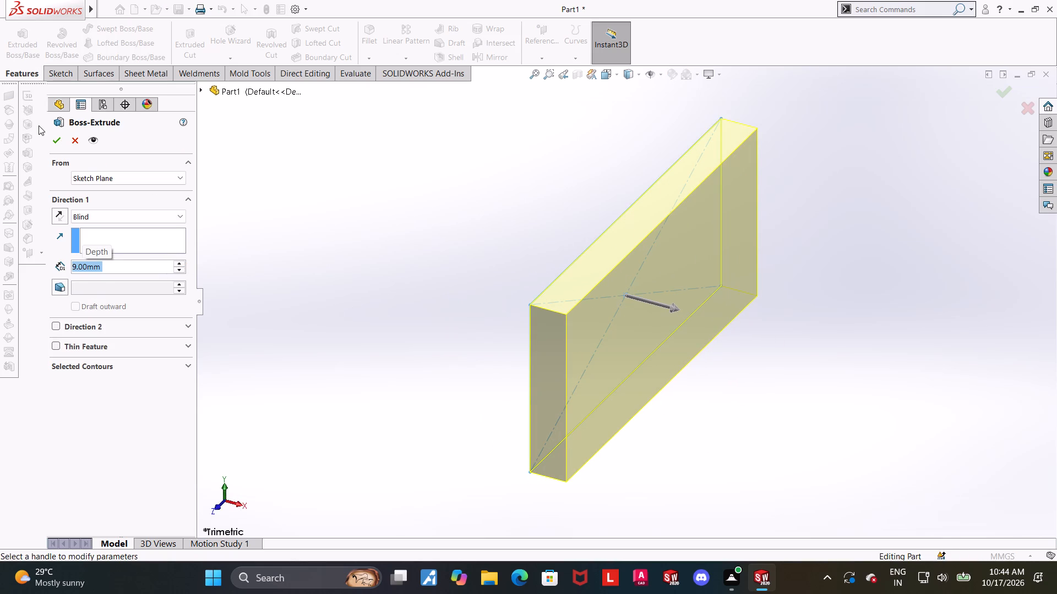
click(53, 147)
click(486, 327)
Start a sketch on the plate's large face opposite the Right Plane and draw a circle about 25 mm in diameter at the origin.
scroll(500, 327, up, 3)
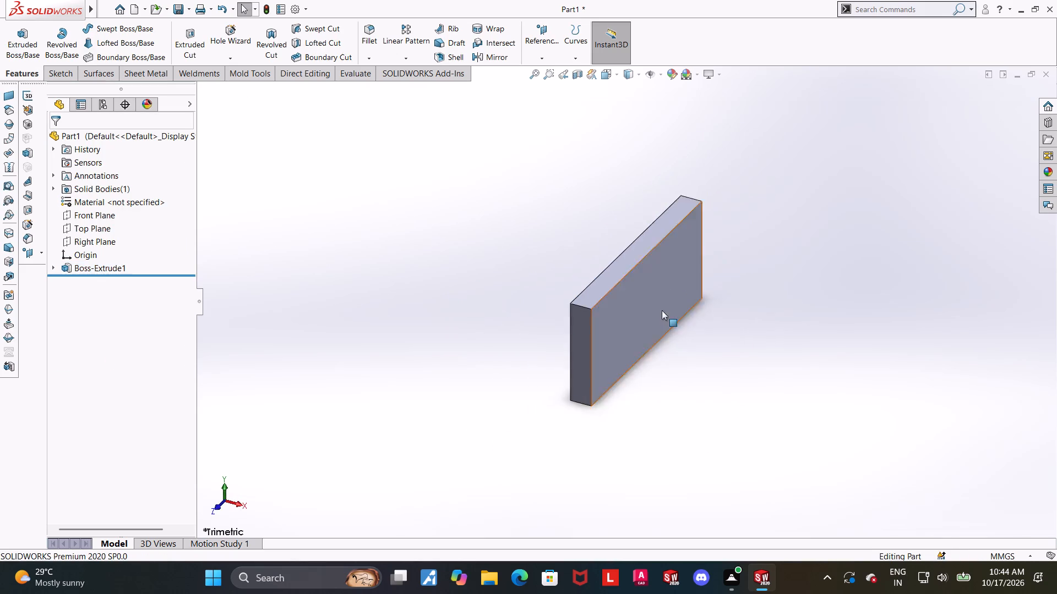
click(661, 310)
click(708, 283)
click(57, 280)
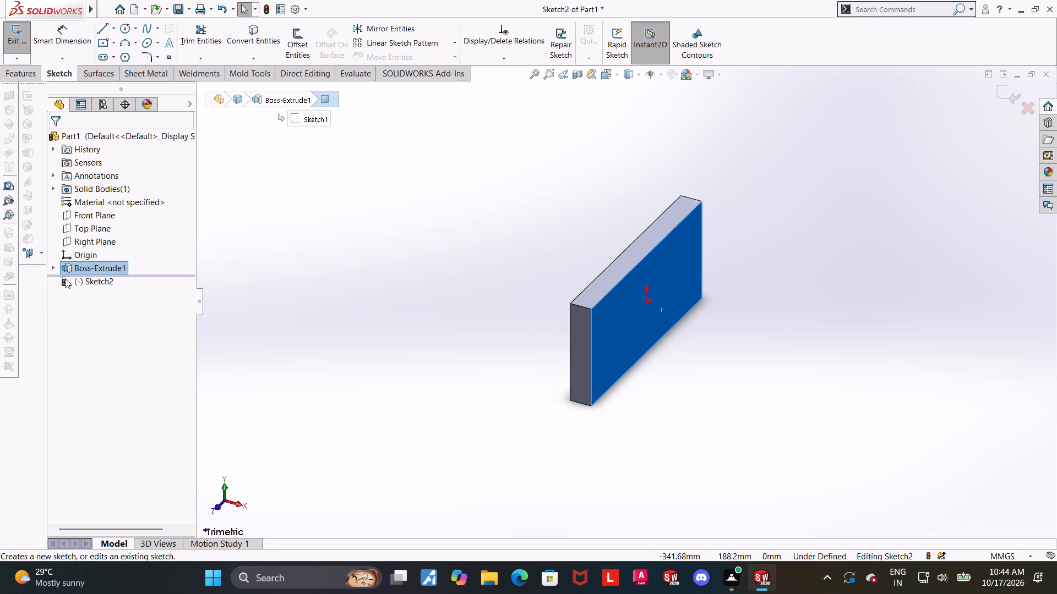
click(65, 278)
click(89, 269)
click(121, 26)
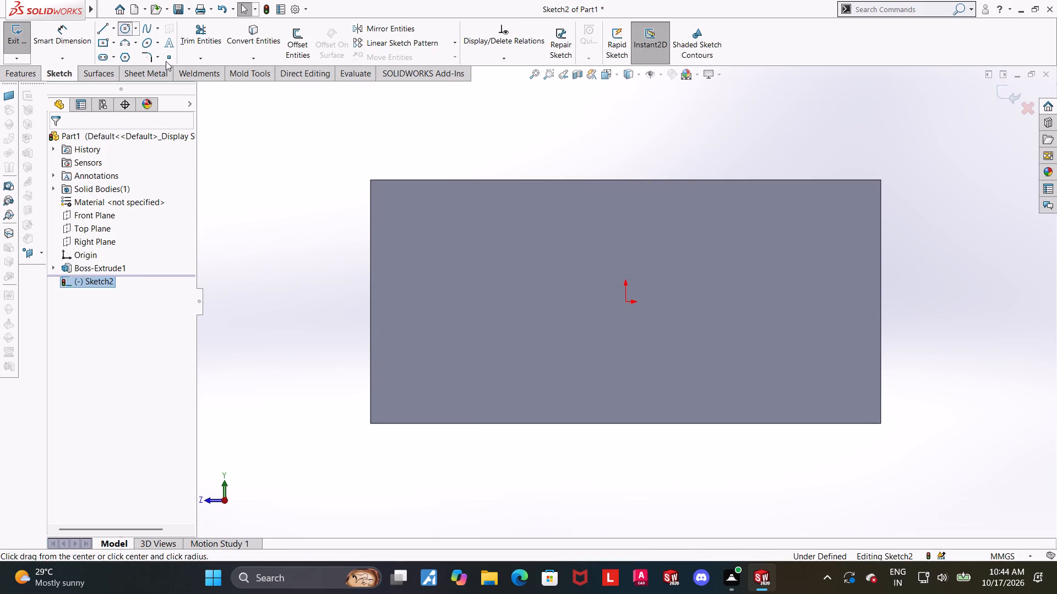
click(624, 303)
click(690, 269)
key(Escape)
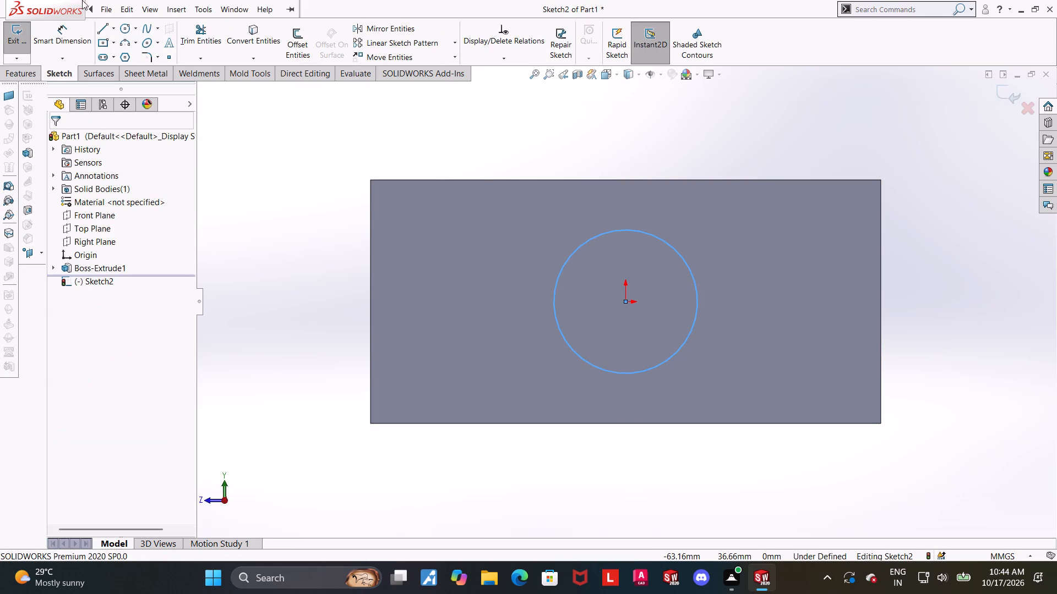
Dimension the circle and set its diameter to 35 mm.
click(82, 41)
click(665, 245)
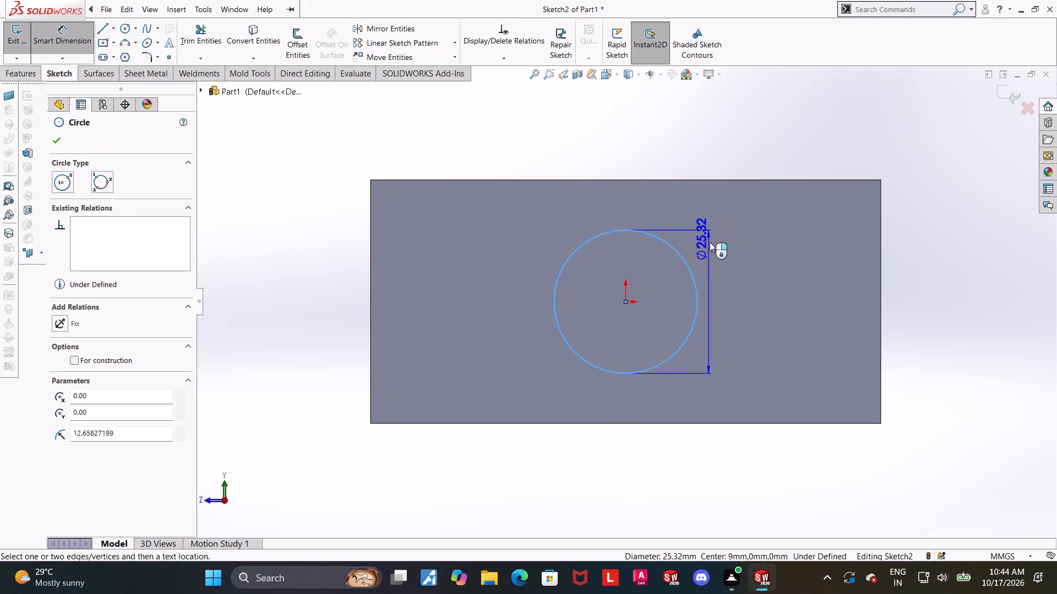
click(716, 259)
scroll(715, 260, up, 2)
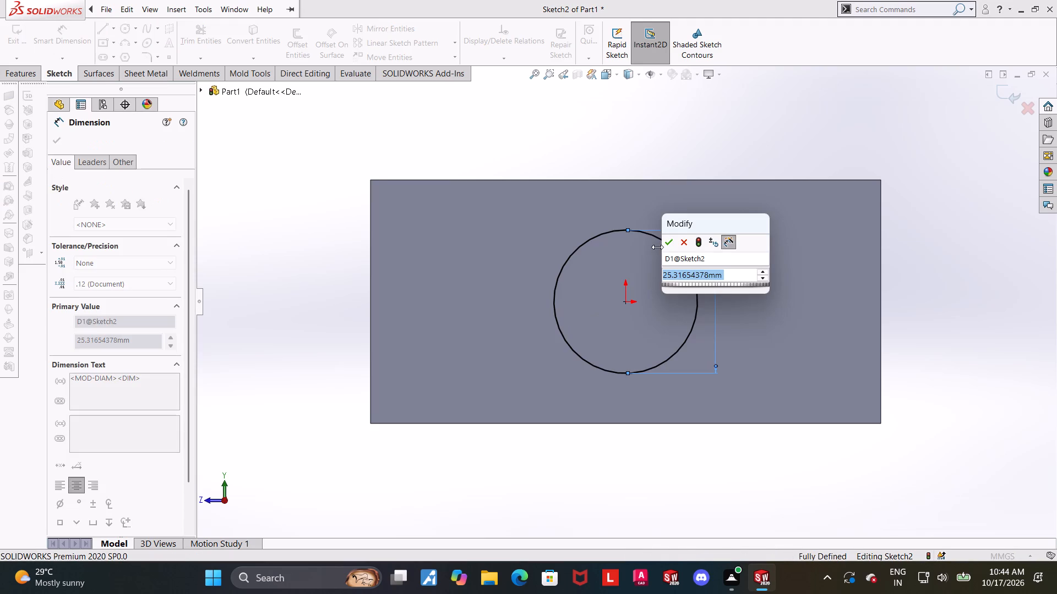
scroll(657, 247, down, 1)
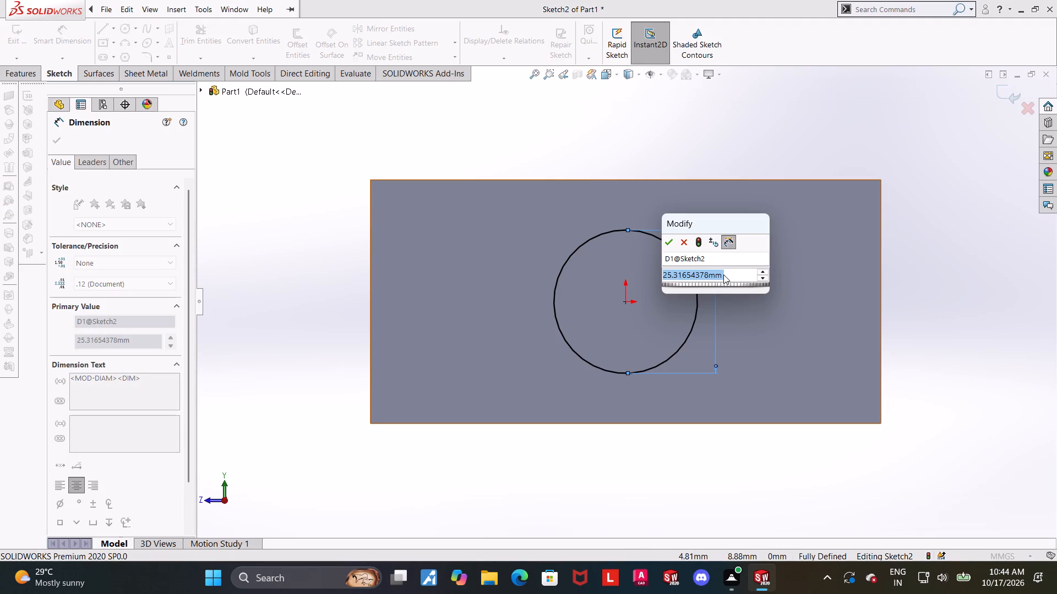
text(35)
key(Return)
key(Escape)
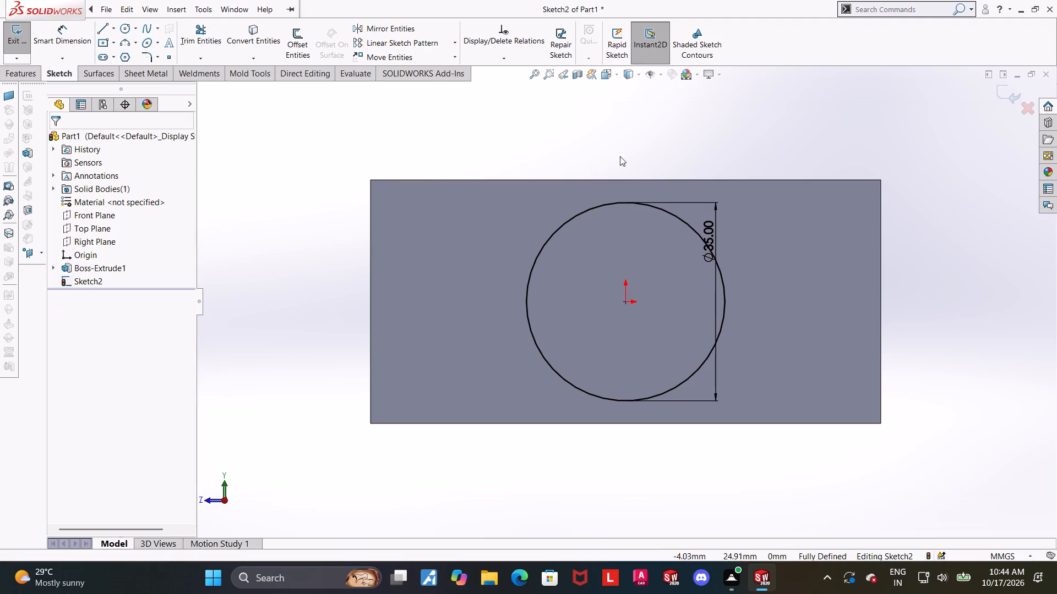
key(Escape)
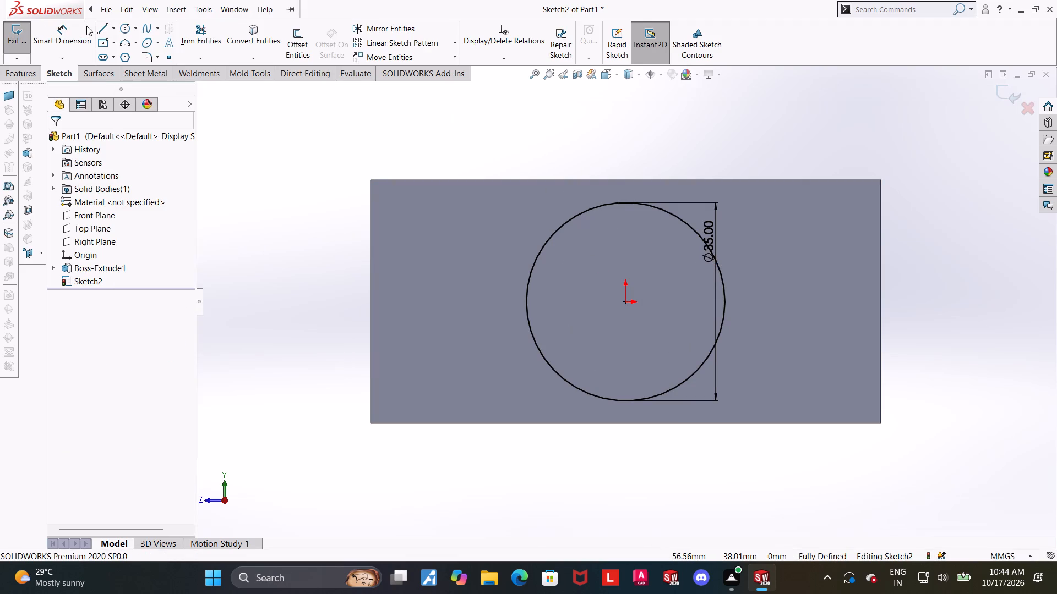
Sketch a second, concentric circle about 14 mm in diameter at the origin, inside the 35 mm circle.
click(126, 34)
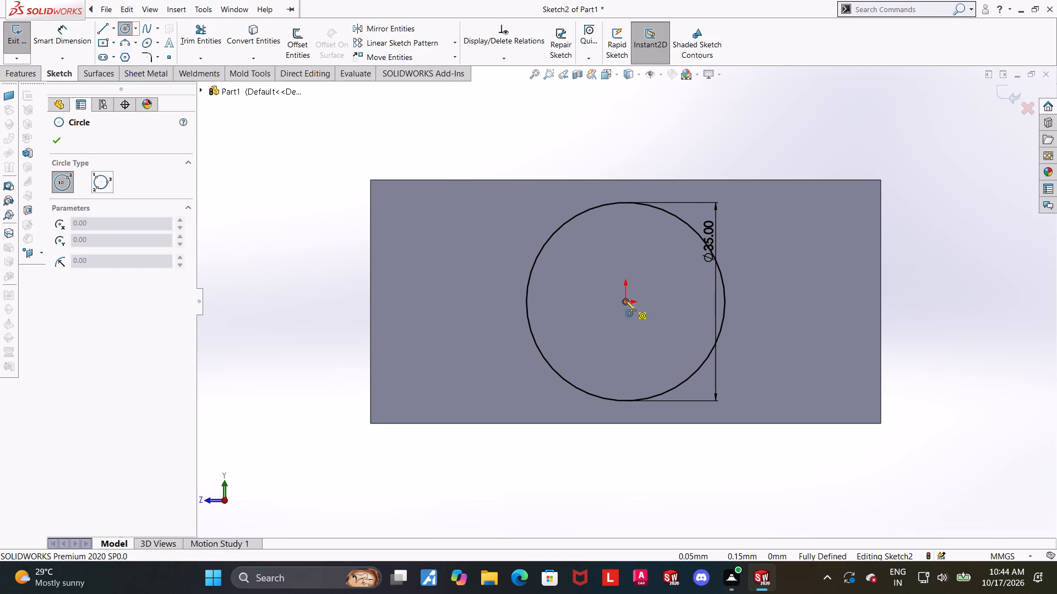
click(625, 300)
click(655, 273)
key(Escape)
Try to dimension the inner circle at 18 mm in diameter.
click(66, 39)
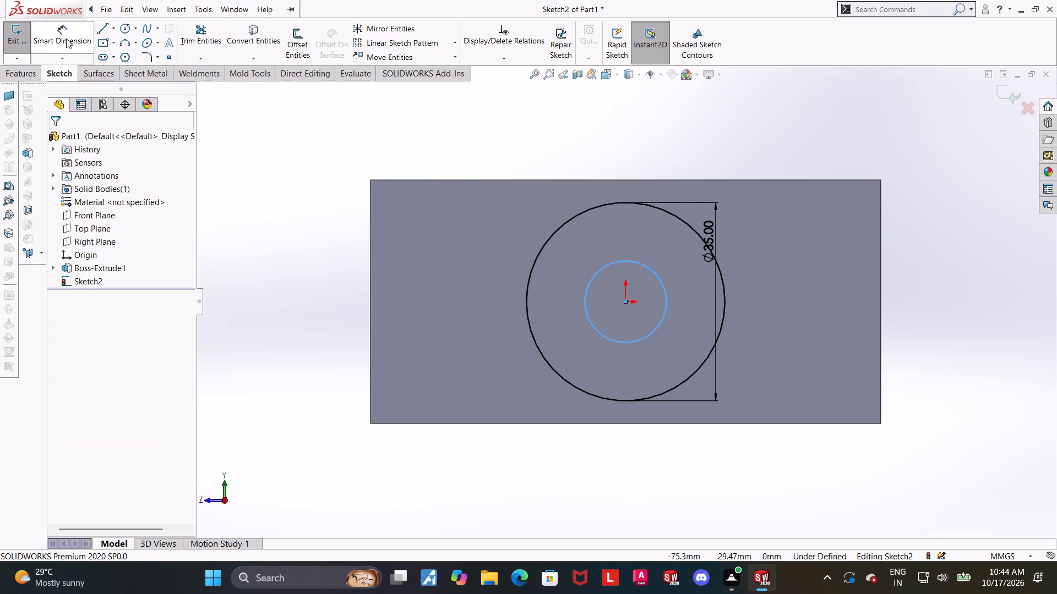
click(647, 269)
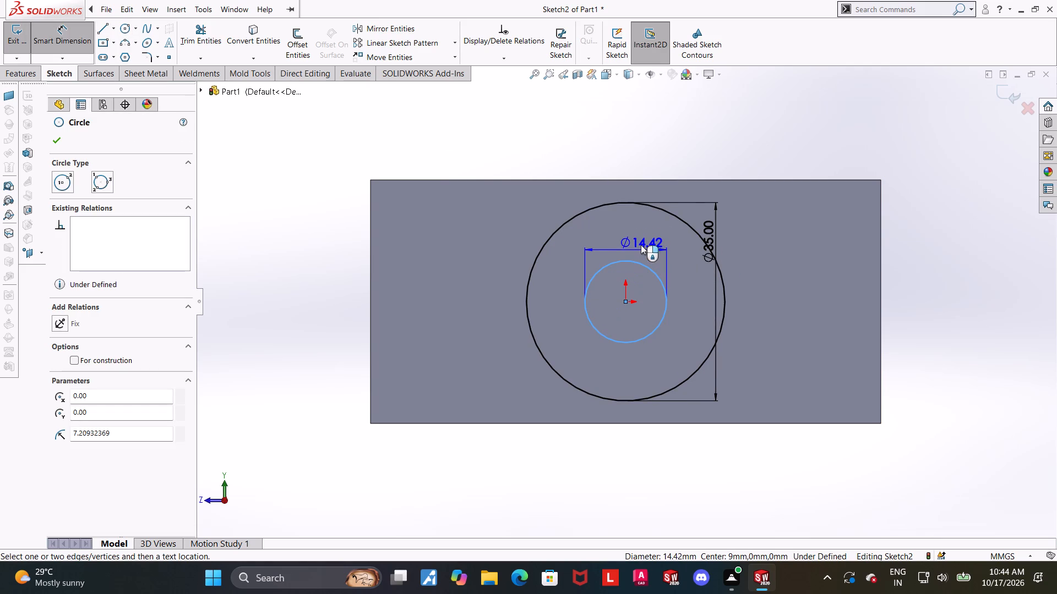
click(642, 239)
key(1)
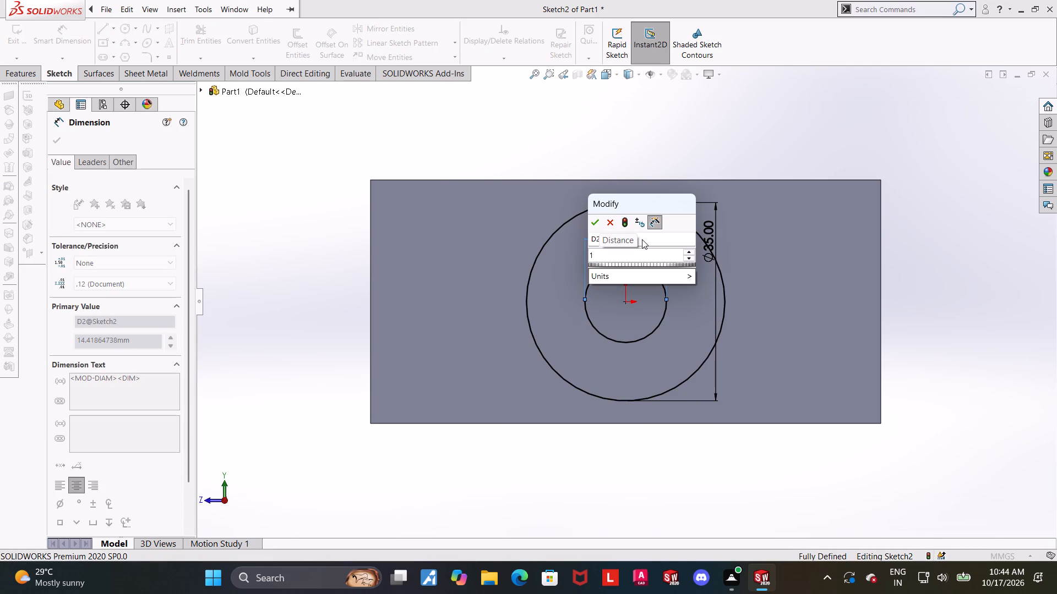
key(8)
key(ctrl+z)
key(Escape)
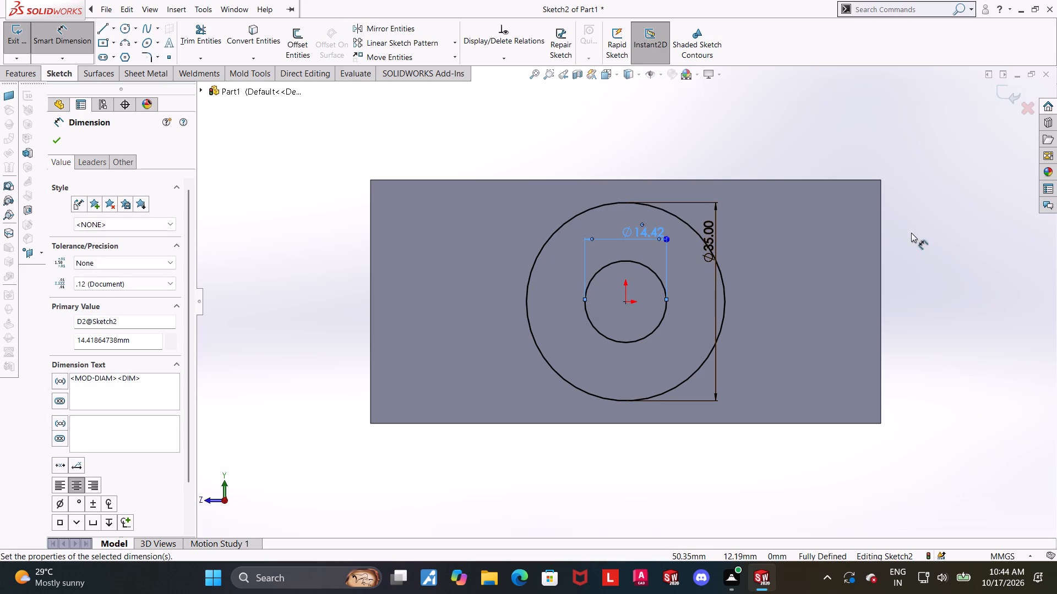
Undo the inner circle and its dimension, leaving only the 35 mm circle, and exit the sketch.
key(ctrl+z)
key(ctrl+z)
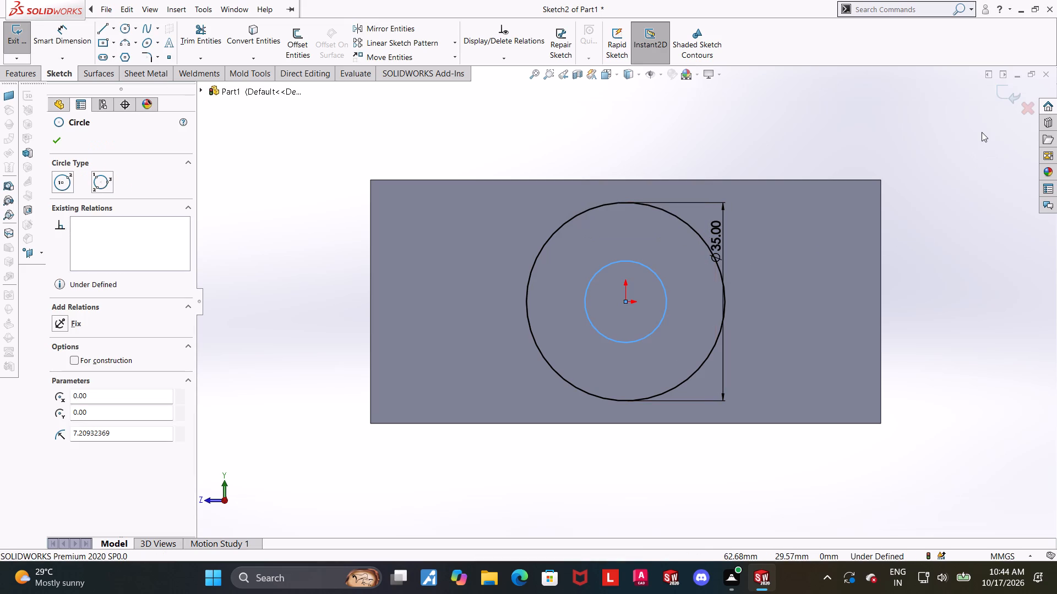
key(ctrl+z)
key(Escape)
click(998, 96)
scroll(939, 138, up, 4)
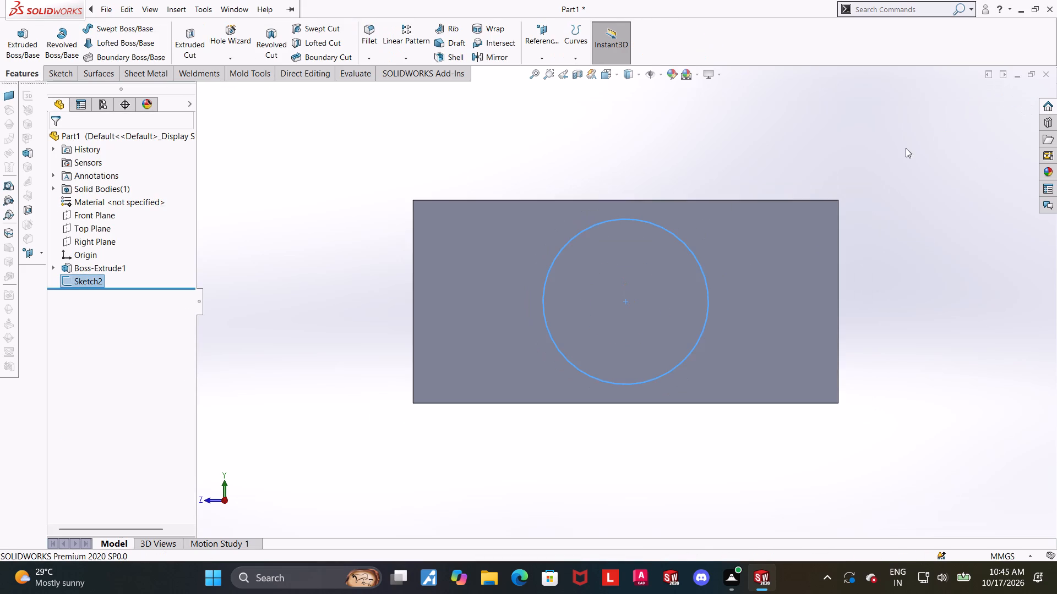
Reopen the 35 mm circle's sketch and draw a concentric circle about 28 mm in diameter at the origin.
click(79, 280)
click(88, 248)
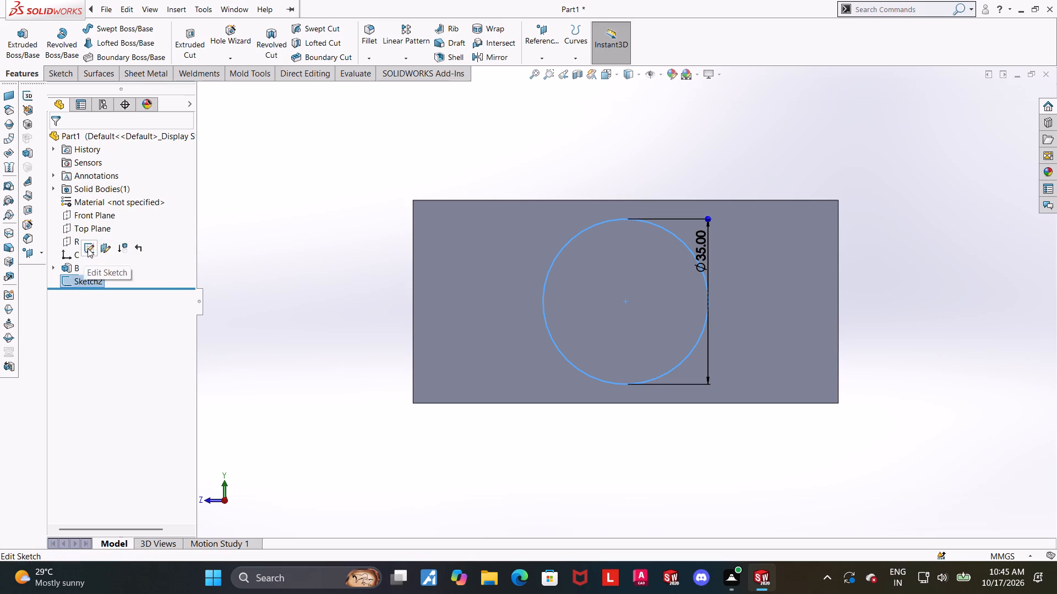
click(333, 160)
click(79, 276)
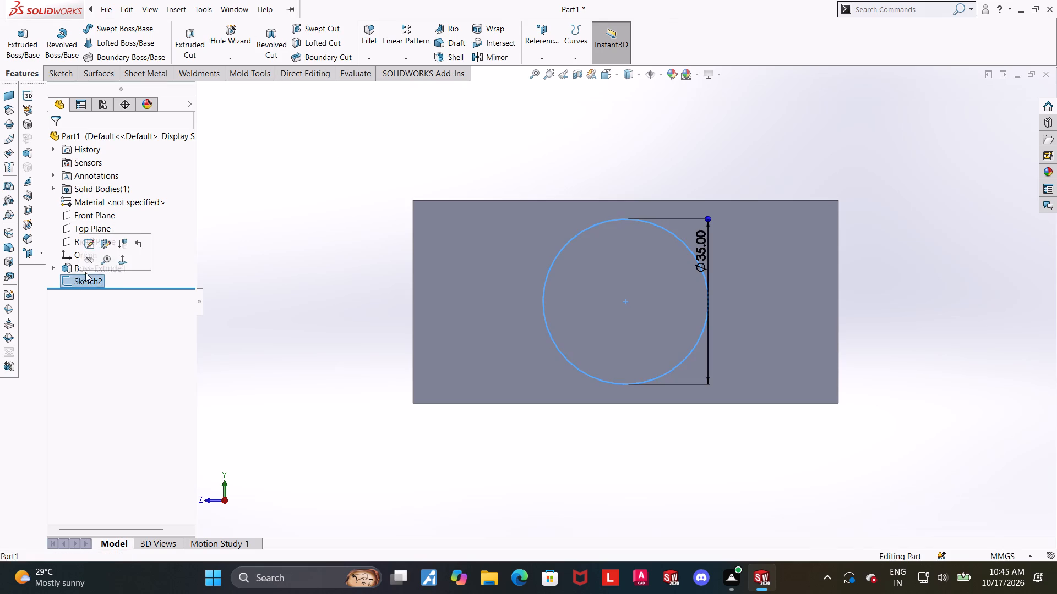
click(86, 248)
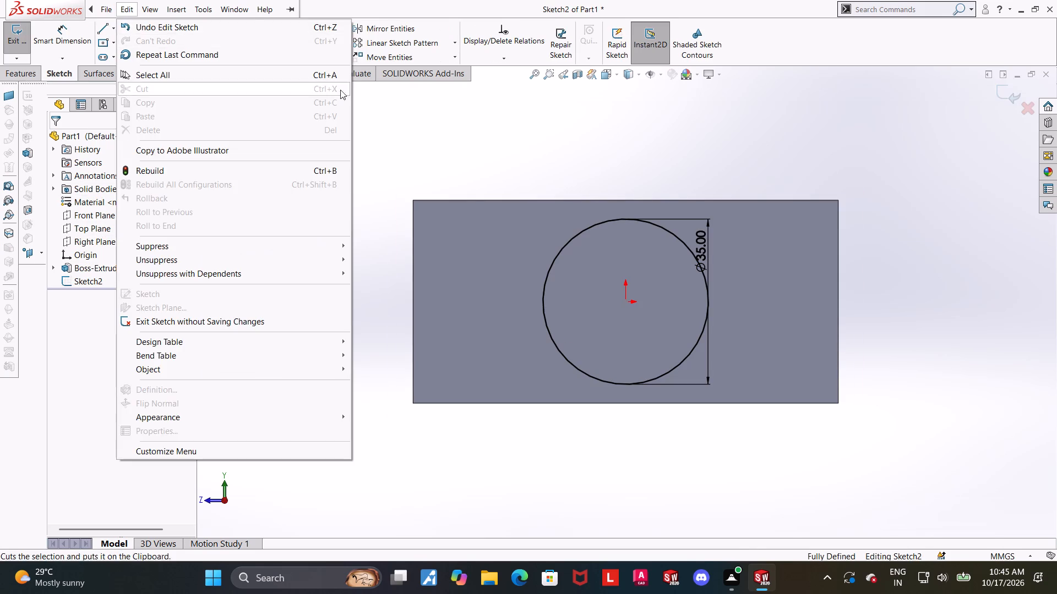
key(Escape)
click(127, 32)
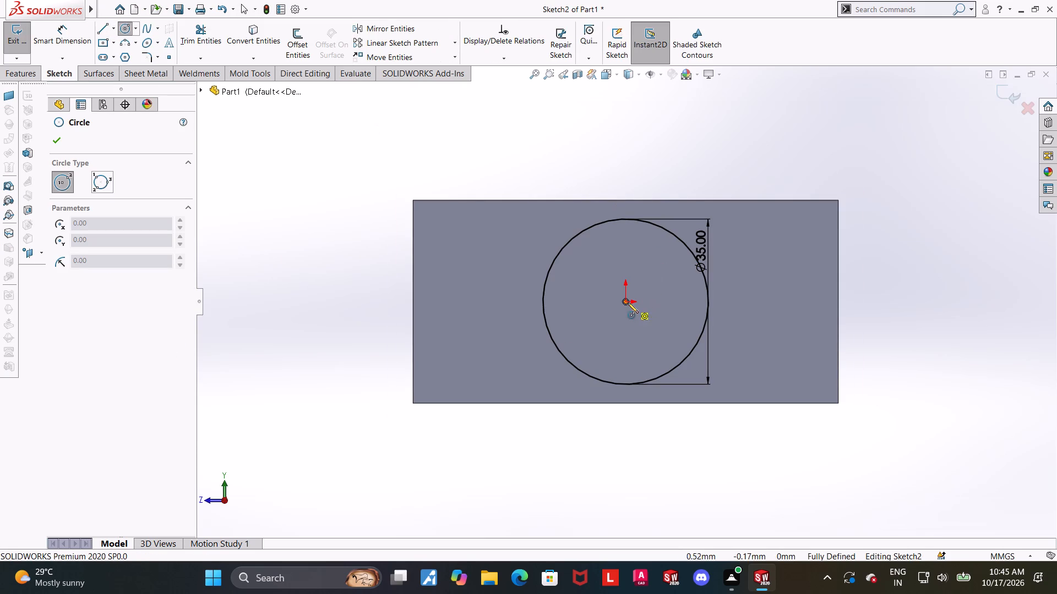
click(624, 304)
click(656, 243)
key(Escape)
Dimension the inner circle and set its diameter to 18 mm.
click(82, 35)
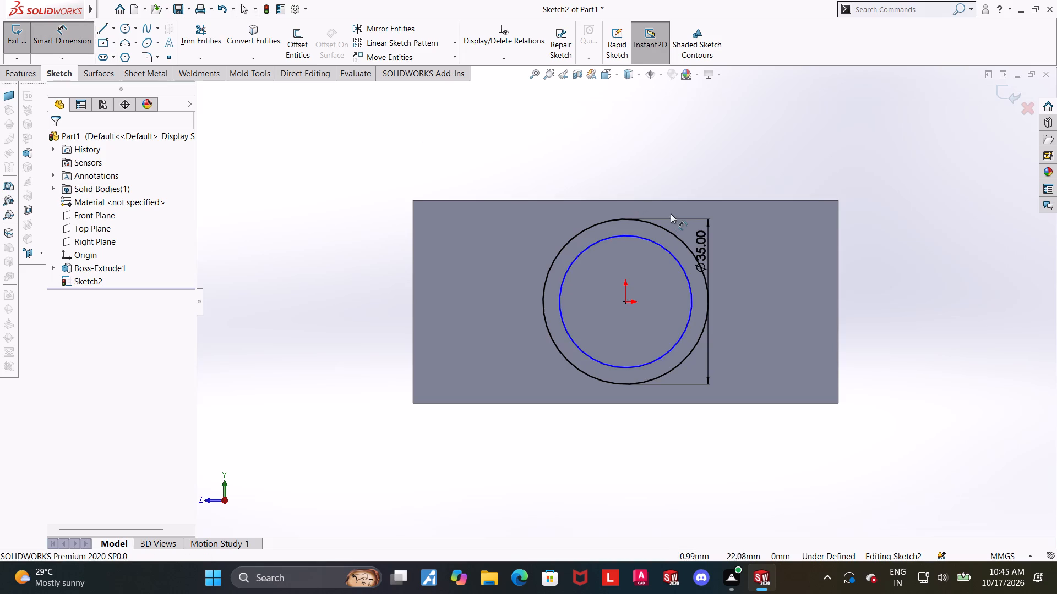
click(631, 237)
click(631, 233)
key(1)
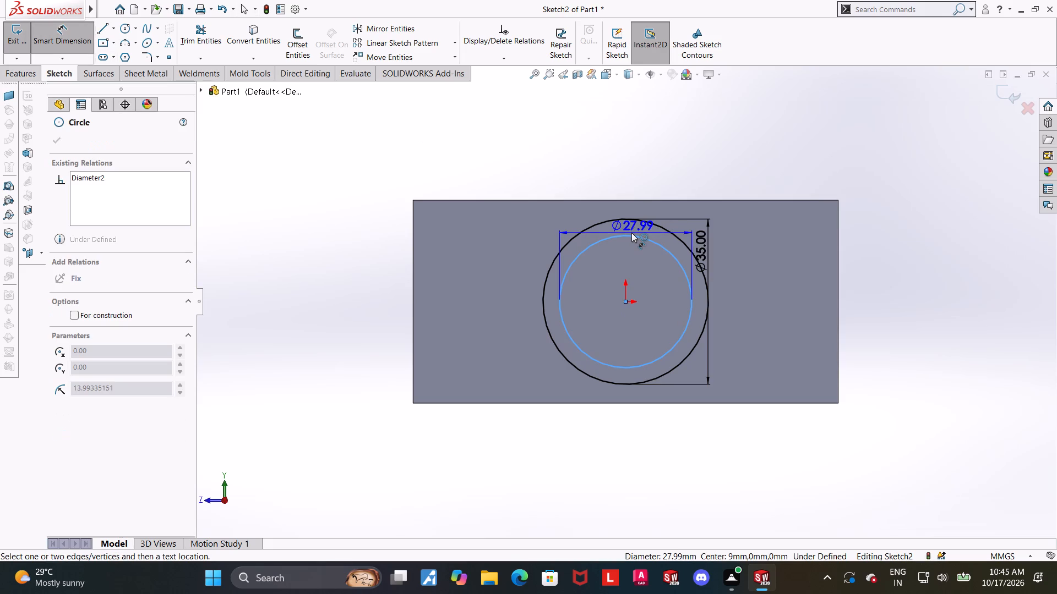
key(8)
key(Return)
scroll(657, 238, up, 2)
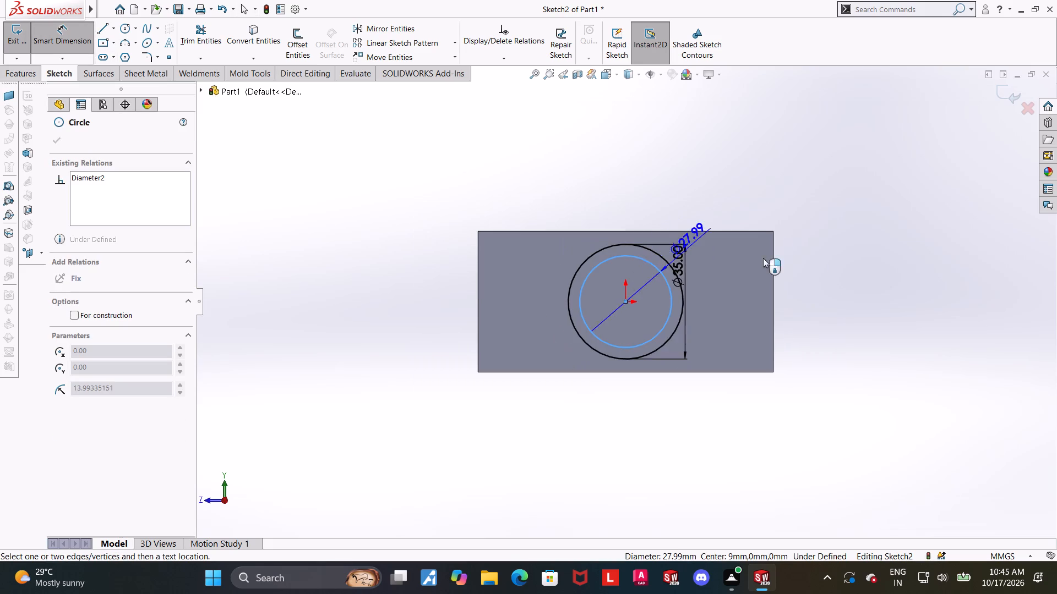
click(653, 283)
key(1)
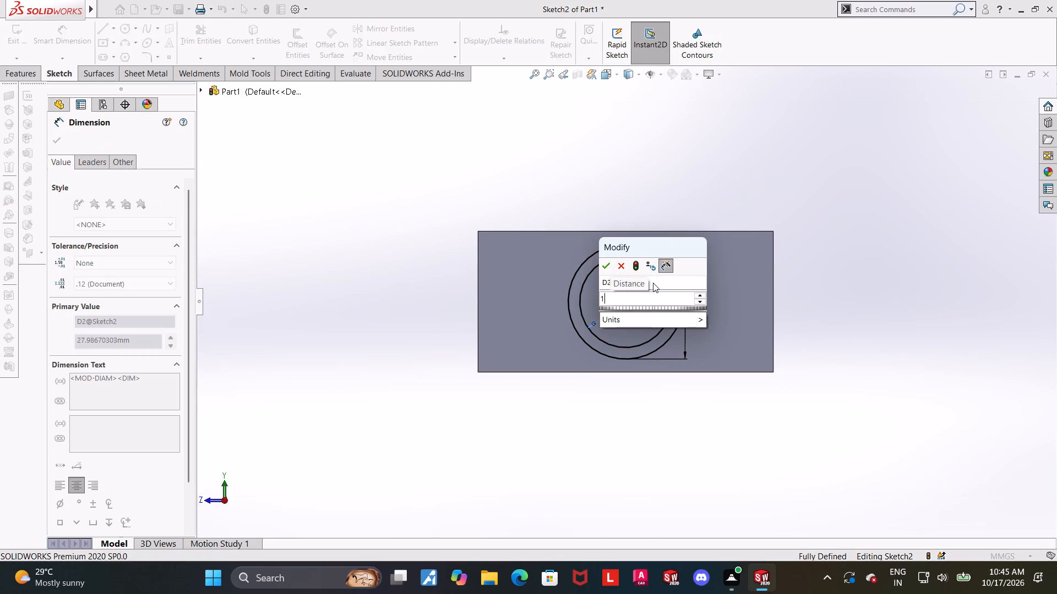
key(8)
key(Return)
key(Escape)
Exit the sketch and extrude the ring between the two circles as a blind boss with a depth of 21-9 mm, merged with the plate.
scroll(691, 301, up, 1)
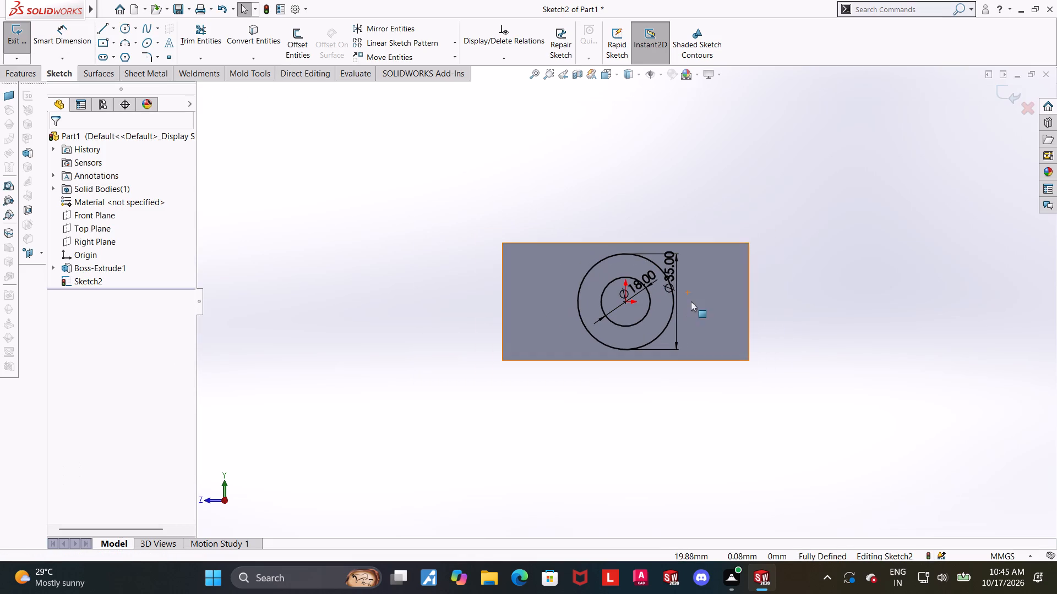
scroll(691, 261, down, 5)
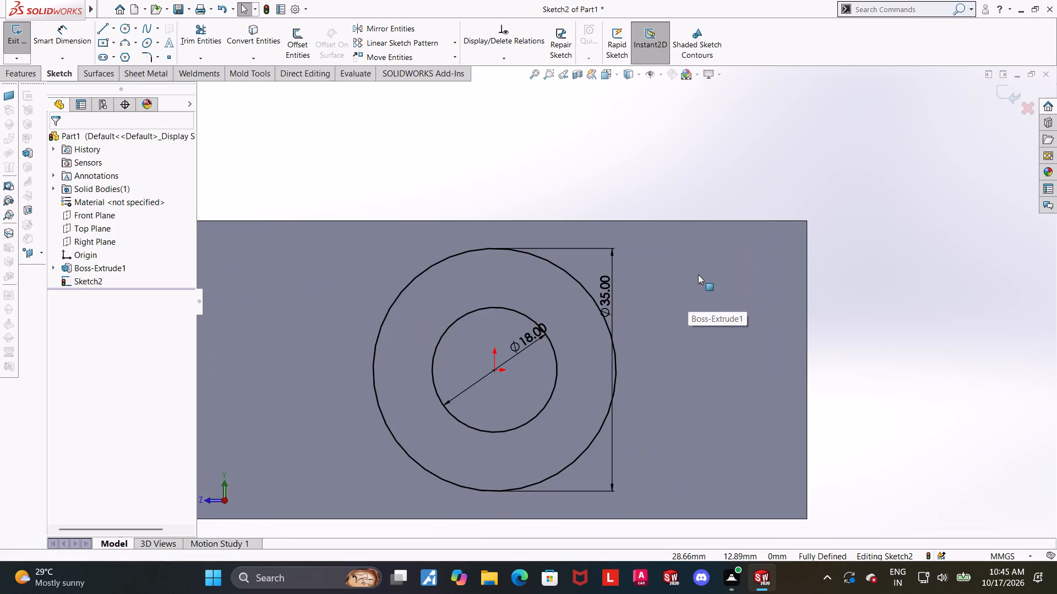
scroll(695, 273, up, 1)
scroll(781, 273, up, 3)
middle_drag(770, 285, 805, 271)
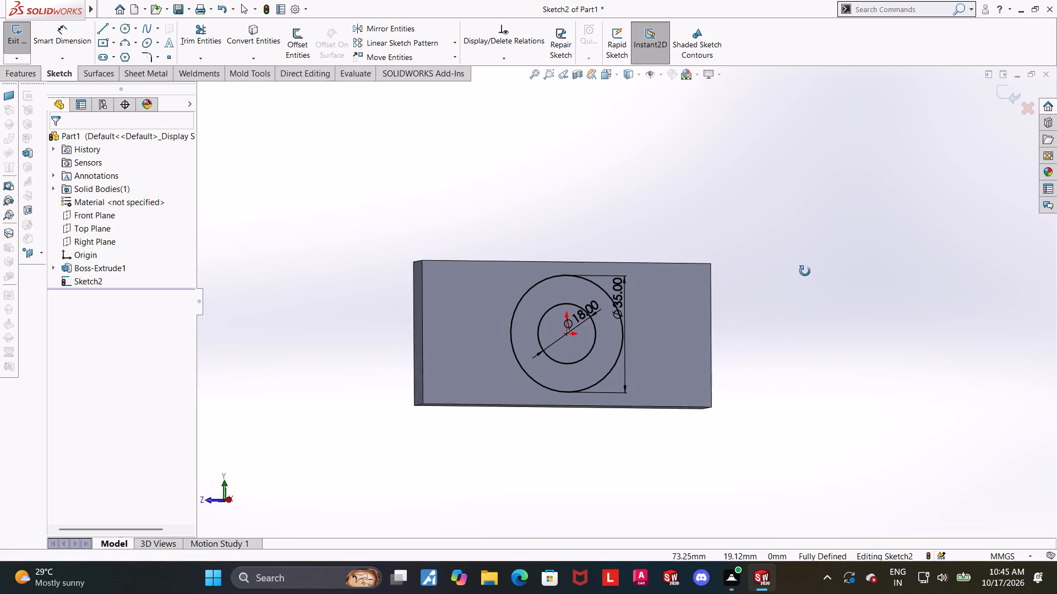
middle_drag(805, 271, 820, 271)
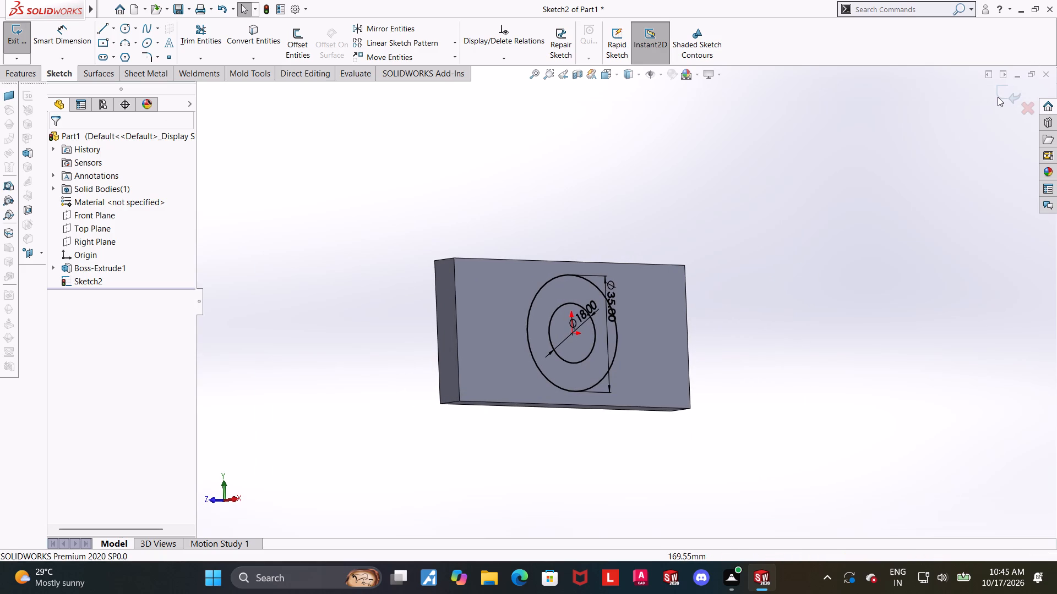
click(998, 97)
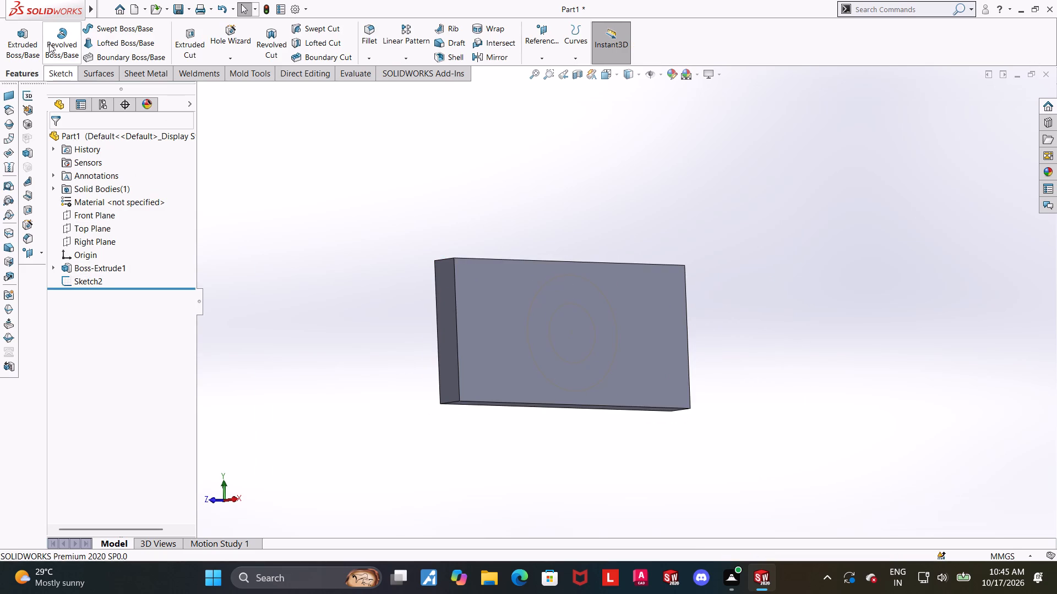
click(16, 32)
click(205, 89)
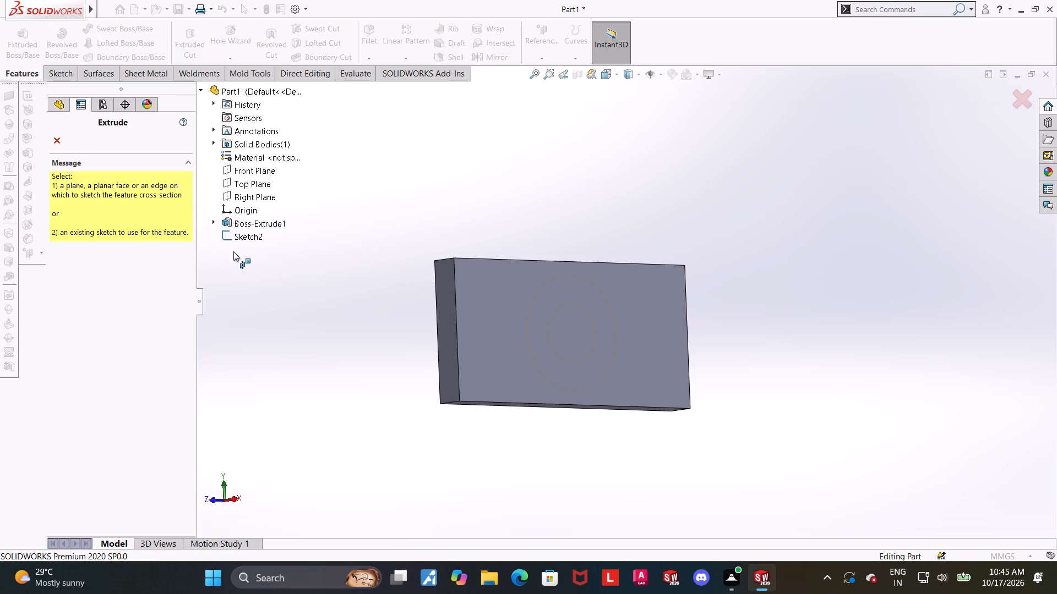
click(234, 234)
scroll(475, 343, up, 1)
scroll(699, 342, down, 1)
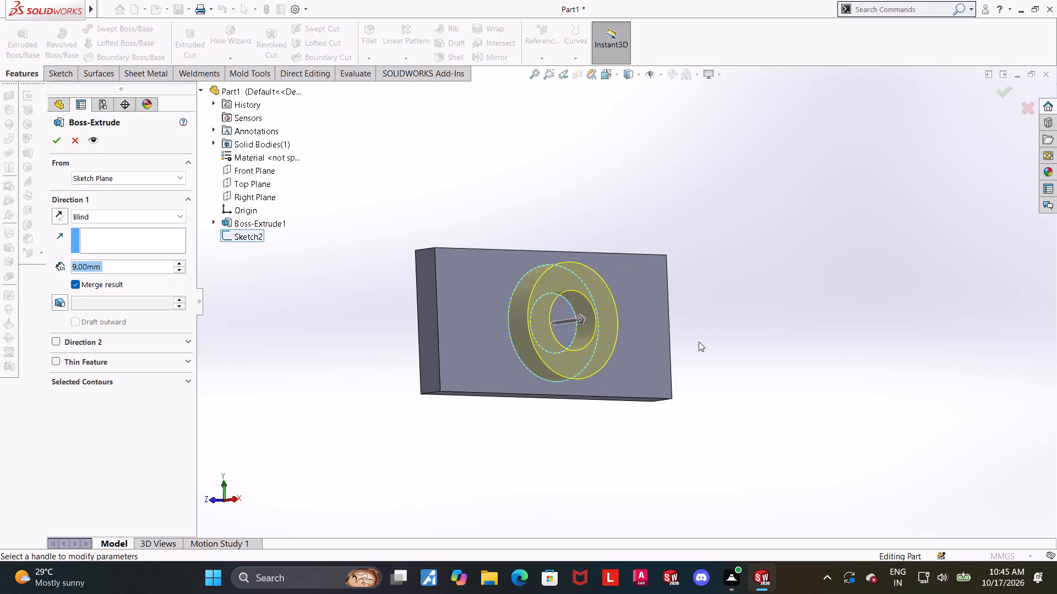
scroll(701, 343, up, 1)
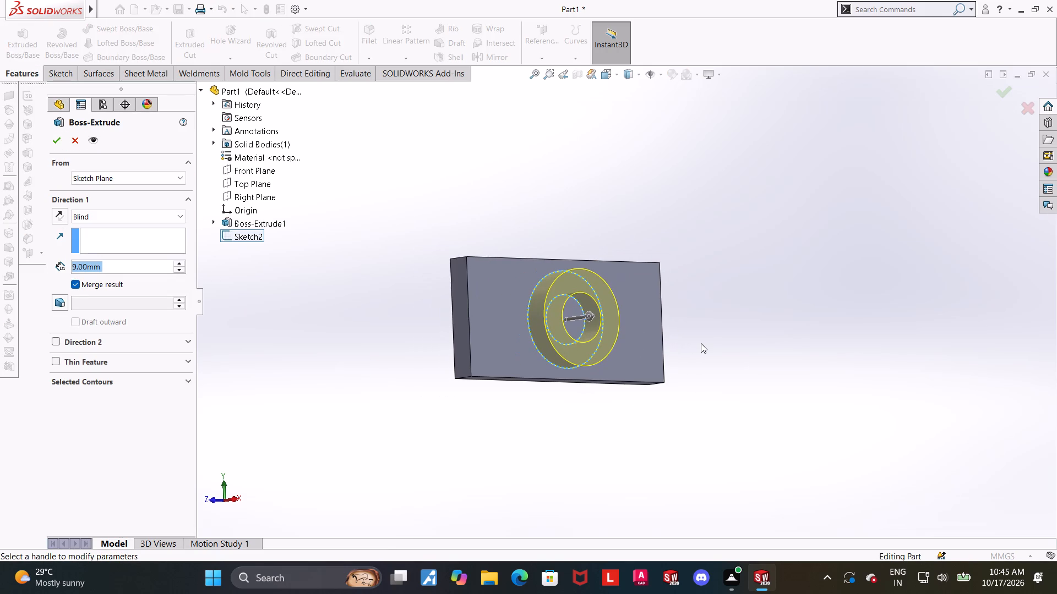
scroll(701, 343, down, 1)
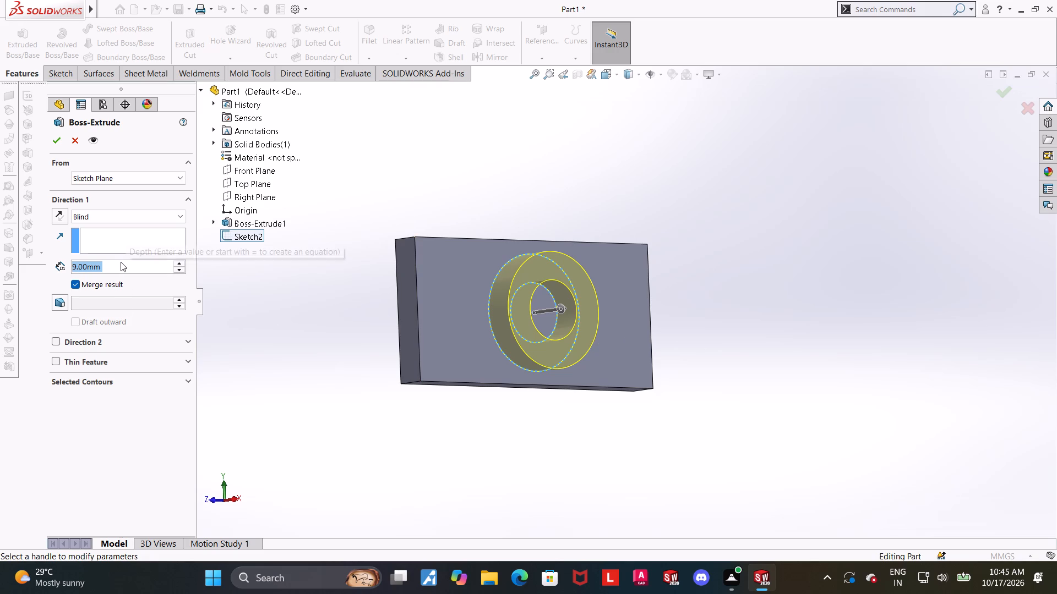
text(21)
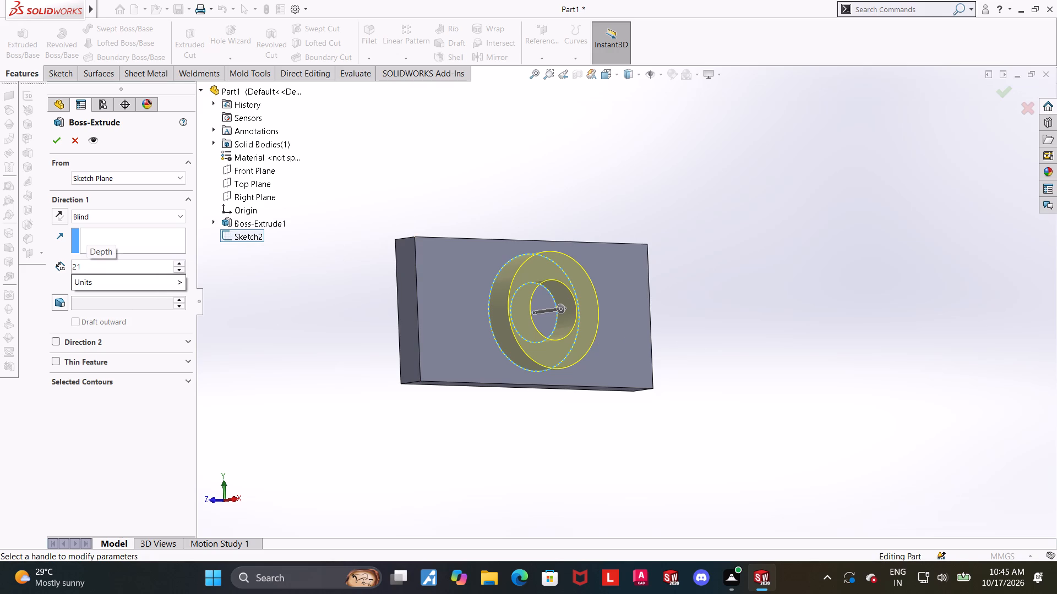
text(-9)
key(Return)
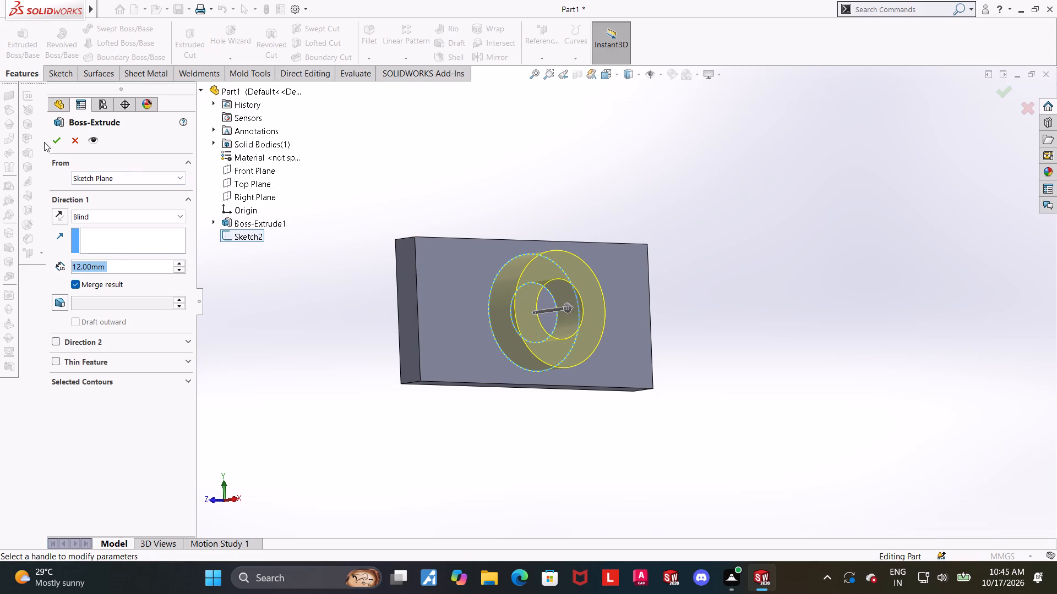
click(52, 141)
Measure between the ring boss's annular end face and the plate's opposite large face.
scroll(229, 318, up, 3)
click(471, 337)
scroll(756, 258, down, 3)
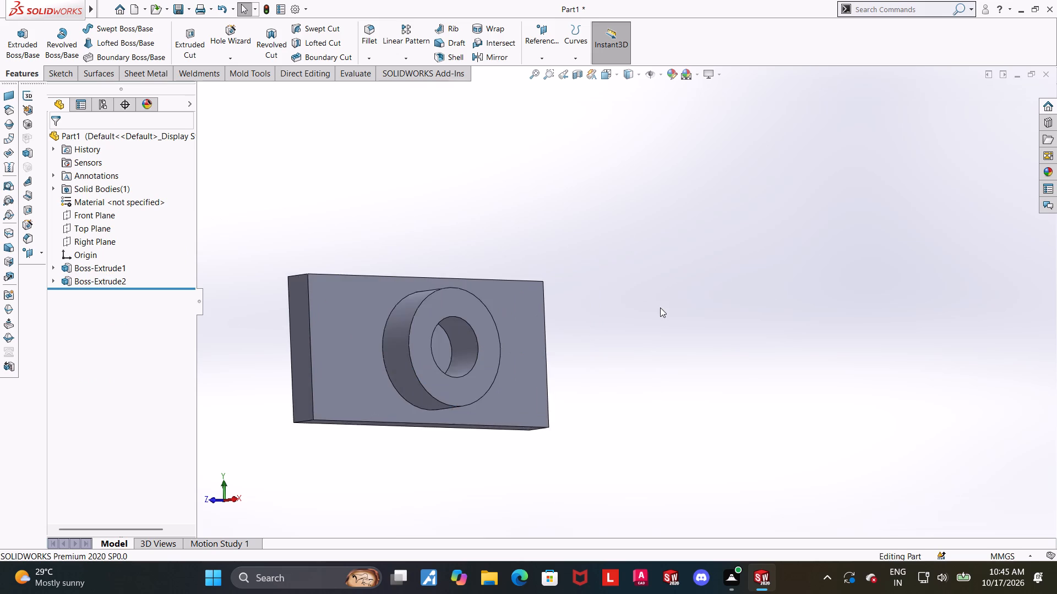
middle_drag(660, 307, 688, 349)
click(367, 69)
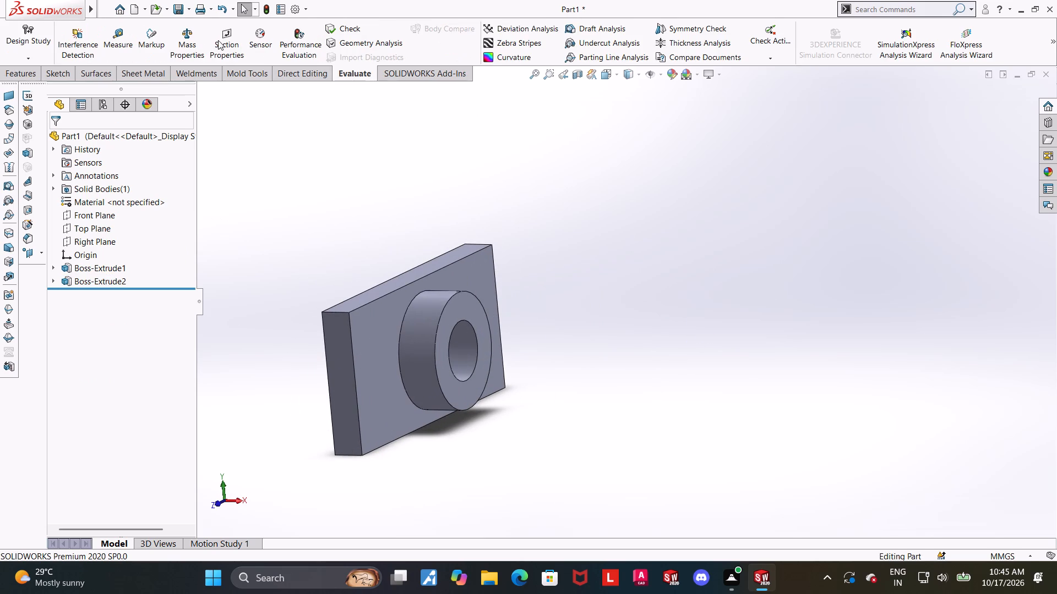
click(128, 30)
scroll(280, 276, up, 2)
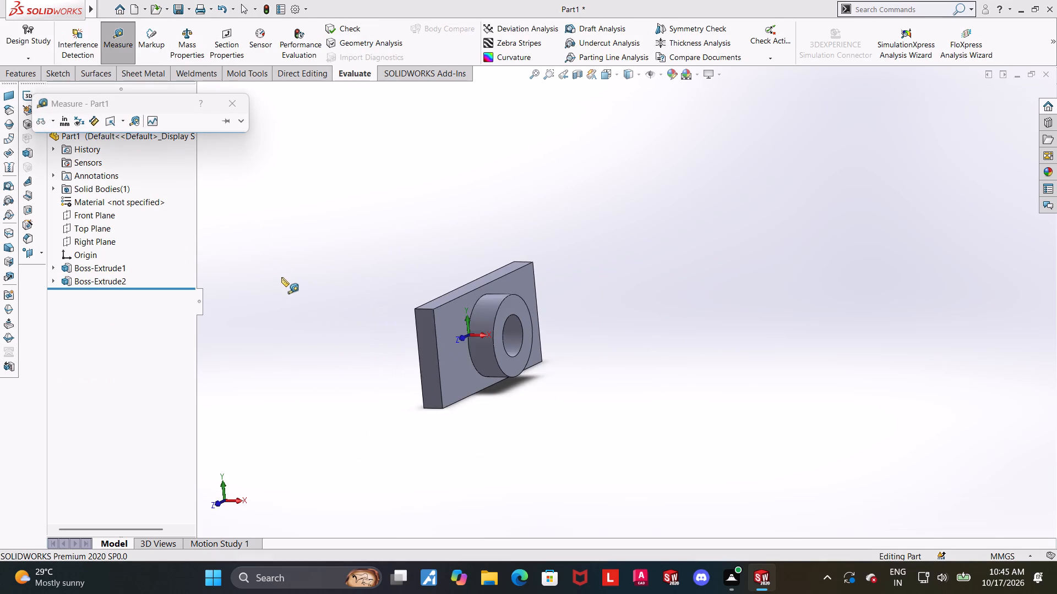
scroll(284, 289, down, 2)
click(662, 395)
middle_drag(740, 400, 812, 428)
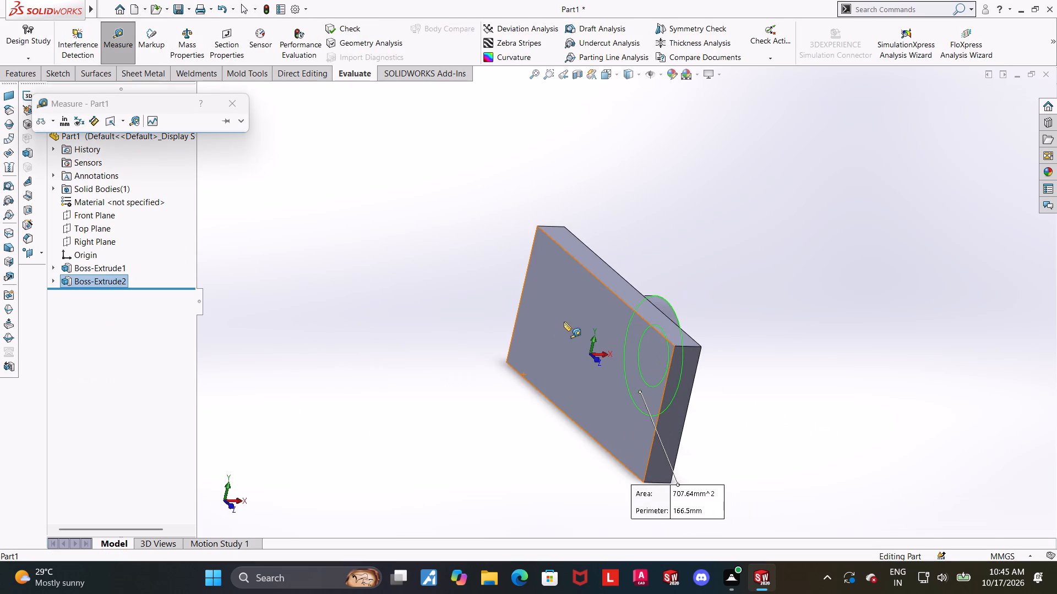
click(564, 322)
scroll(816, 346, up, 1)
scroll(816, 346, down, 2)
key(Escape)
Examine the plate and ring boss from several angles, checking the bore through the boss.
scroll(813, 351, up, 4)
middle_drag(819, 359, 738, 373)
scroll(740, 354, up, 1)
scroll(756, 323, down, 2)
middle_drag(717, 326, 710, 321)
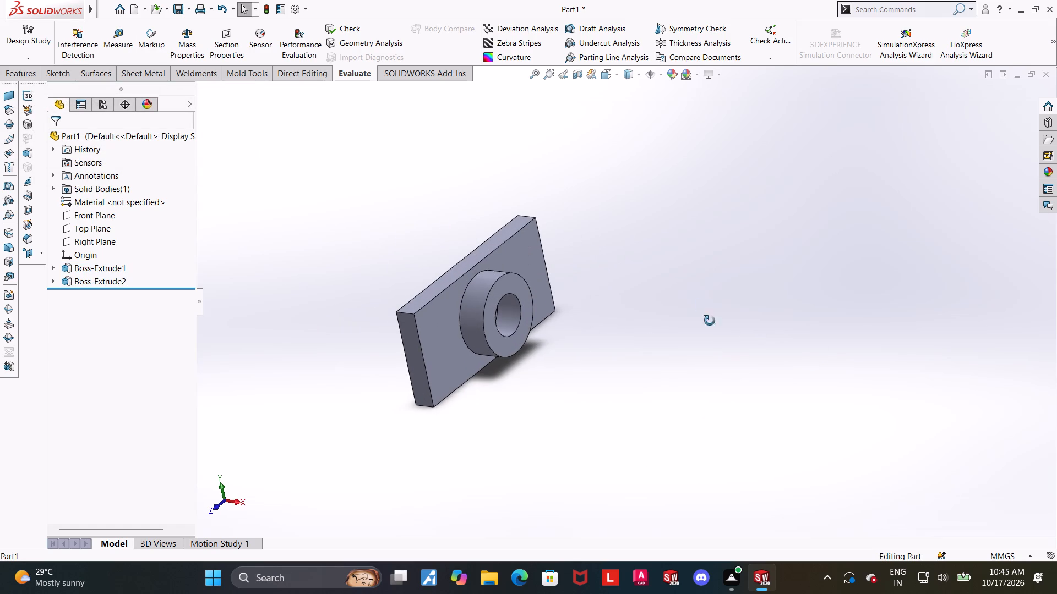
scroll(706, 314, up, 1)
middle_drag(710, 321, 688, 284)
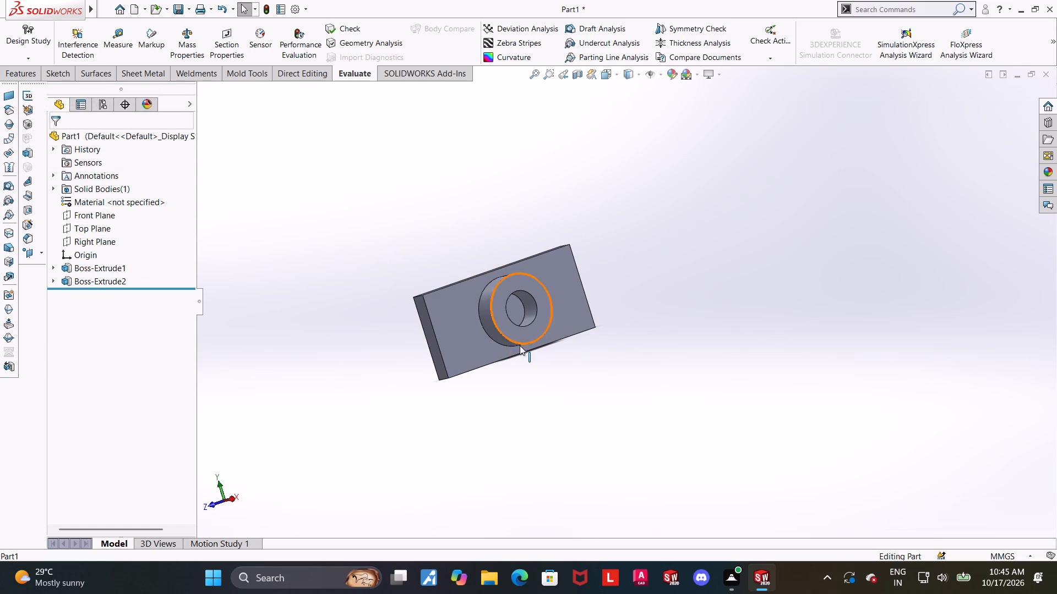
middle_drag(520, 345, 551, 410)
Reopen the base plate's sketch and draw a circle about 32 mm in diameter centred on the origin.
click(51, 268)
click(88, 282)
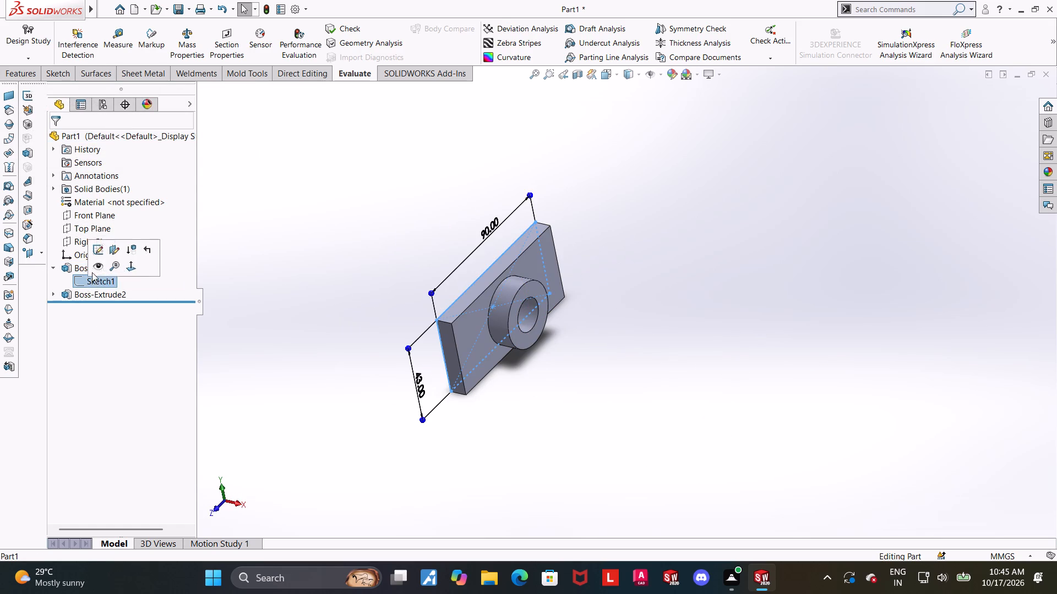
click(100, 249)
click(102, 272)
click(123, 257)
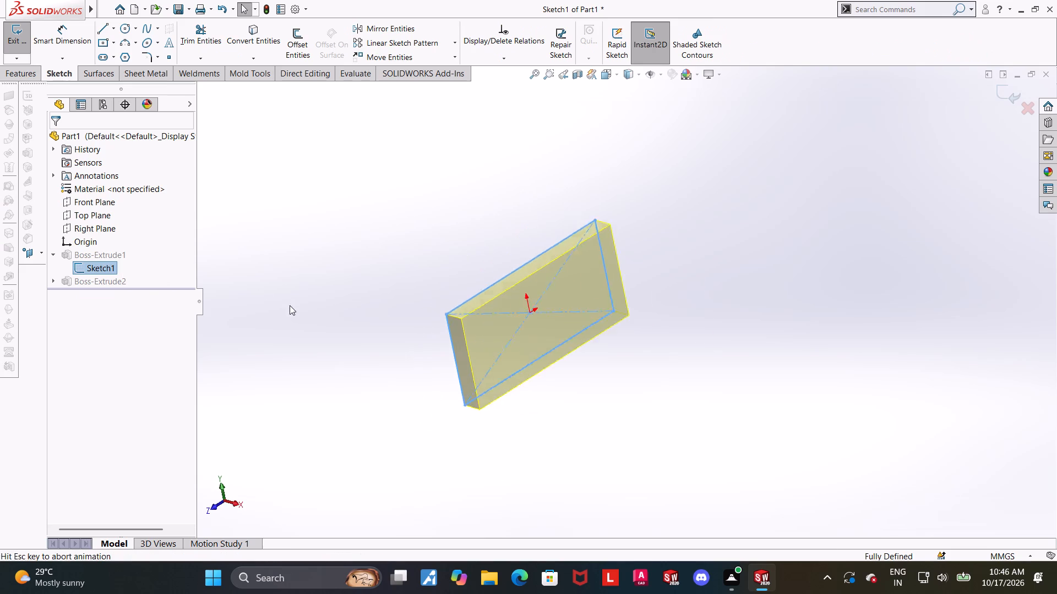
scroll(868, 375, down, 2)
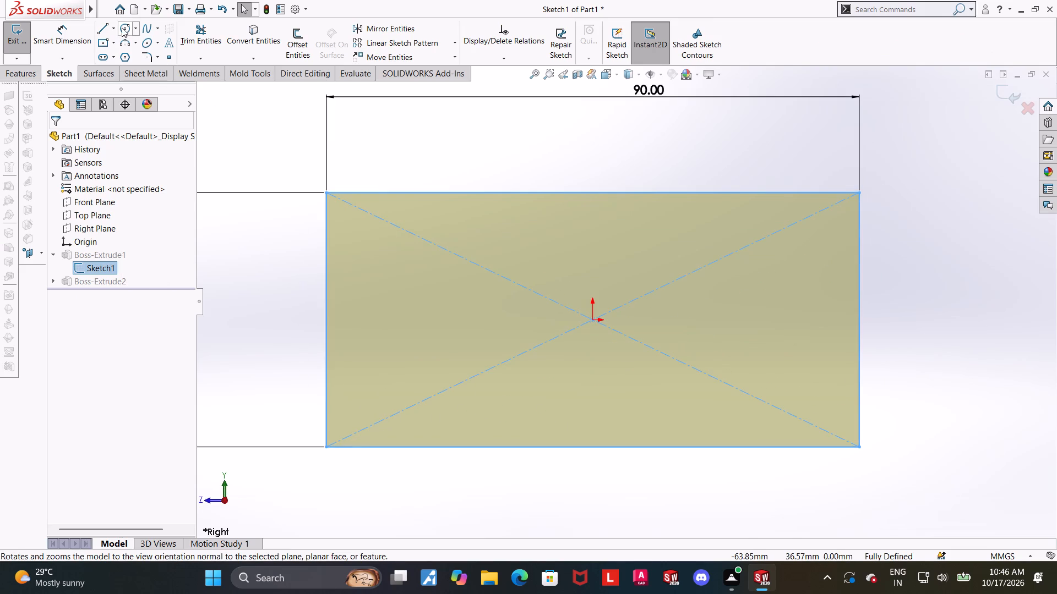
click(122, 26)
click(593, 318)
click(677, 274)
key(Escape)
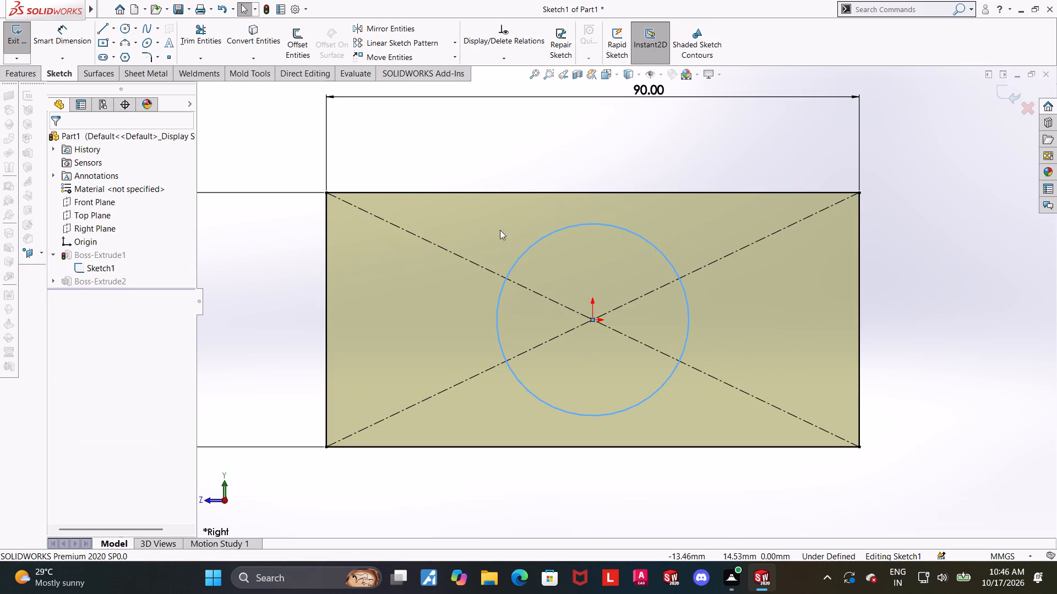
Dimension the new circle, set its diameter to 18 mm, and exit the plate's sketch.
click(50, 36)
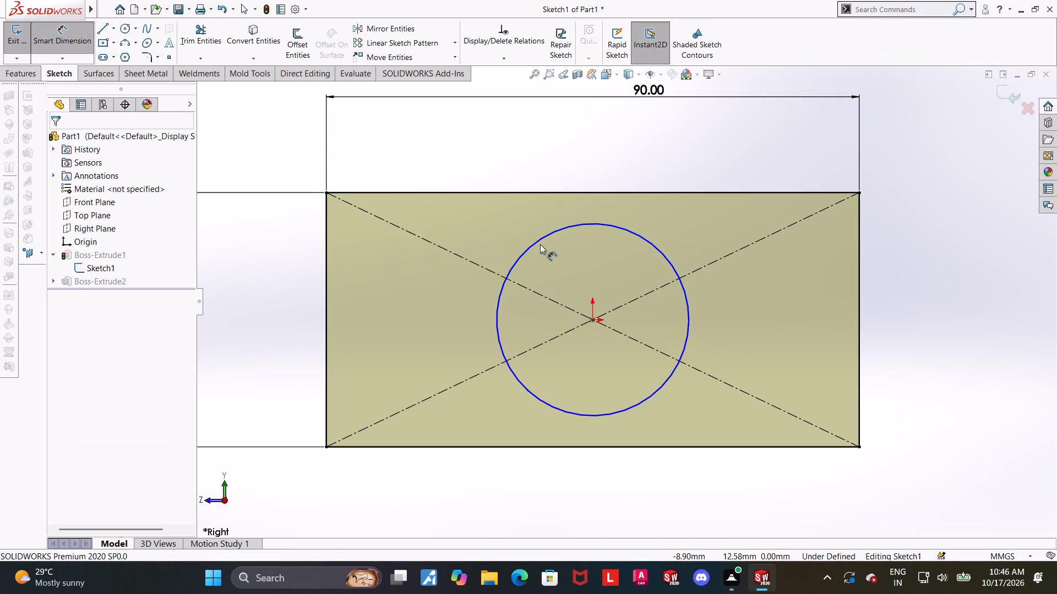
click(537, 240)
click(537, 215)
key(1)
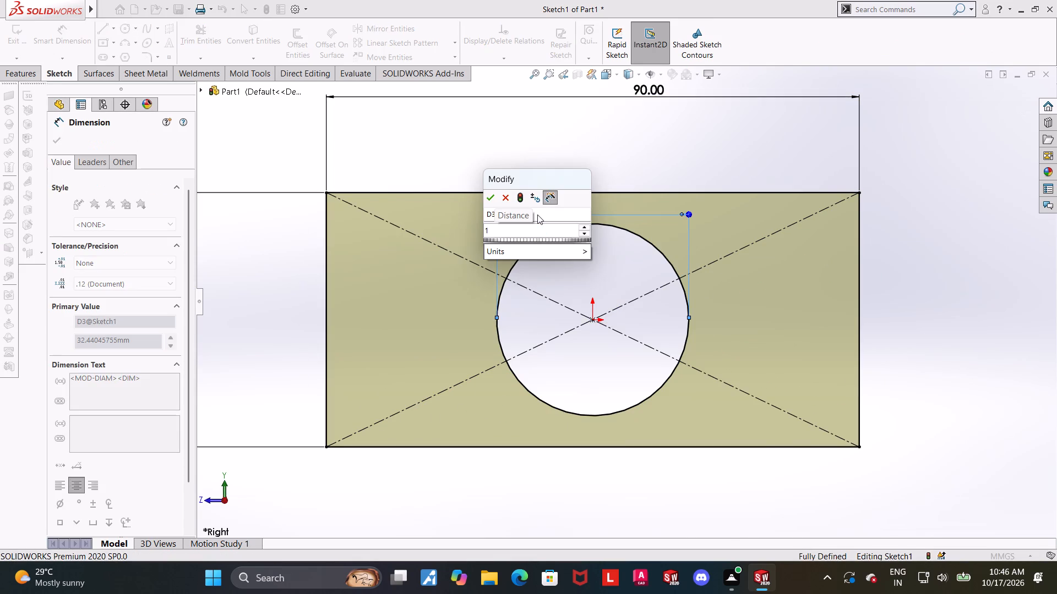
key(8)
key(Return)
scroll(900, 103, up, 5)
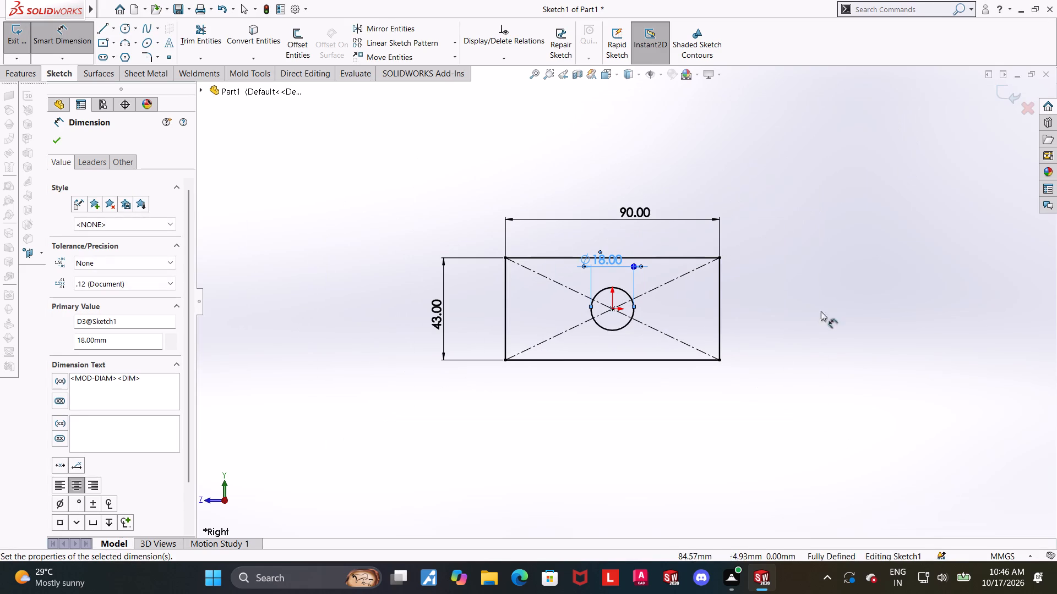
click(1015, 92)
click(825, 266)
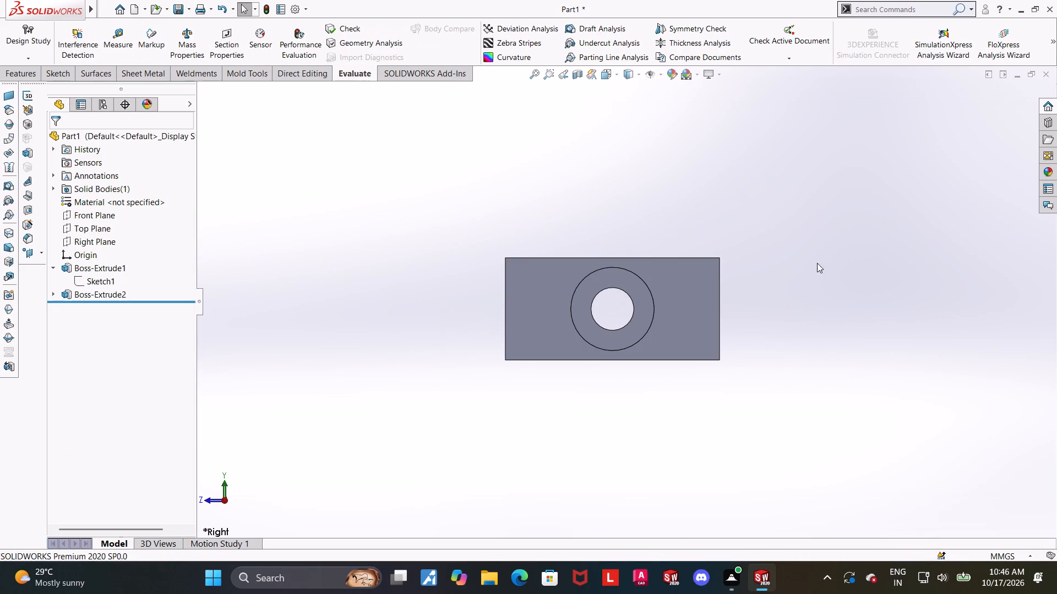
Start a new sketch on the Top Plane and view it face-on.
middle_drag(769, 260, 816, 326)
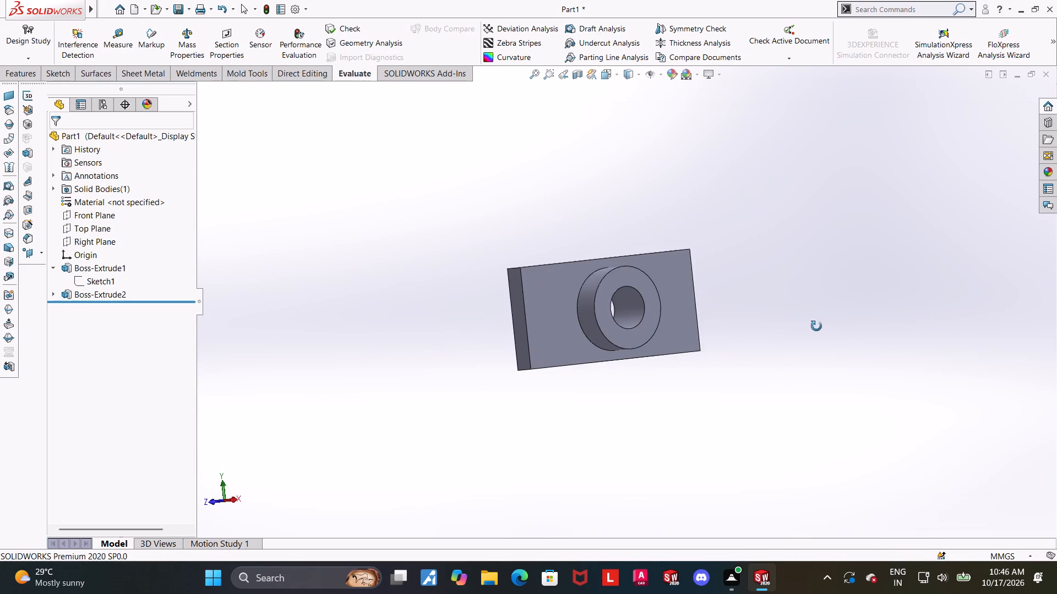
middle_drag(816, 326, 808, 342)
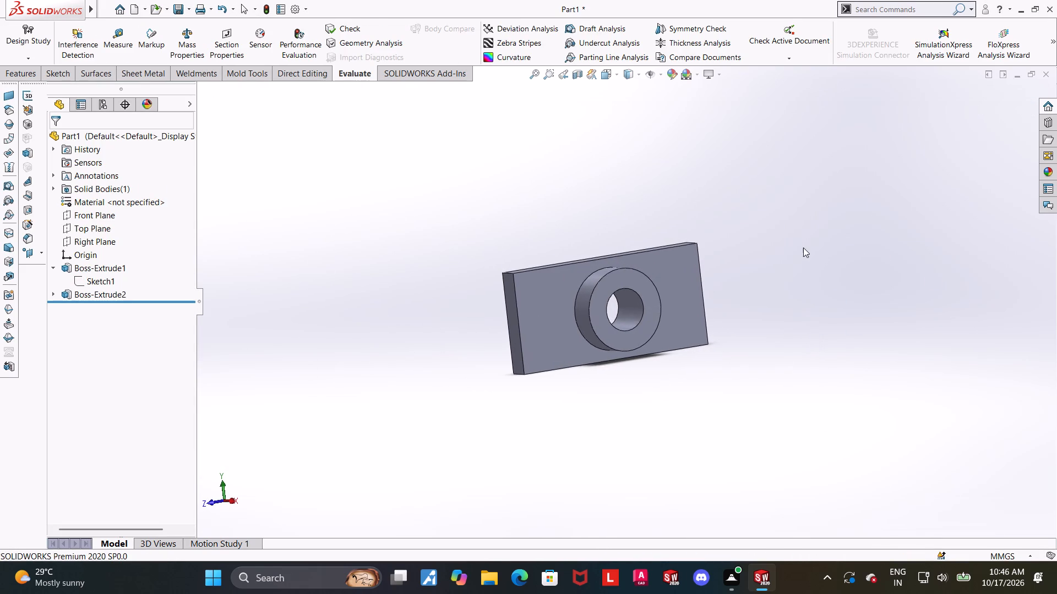
scroll(803, 248, down, 2)
scroll(791, 245, up, 1)
middle_click(644, 282)
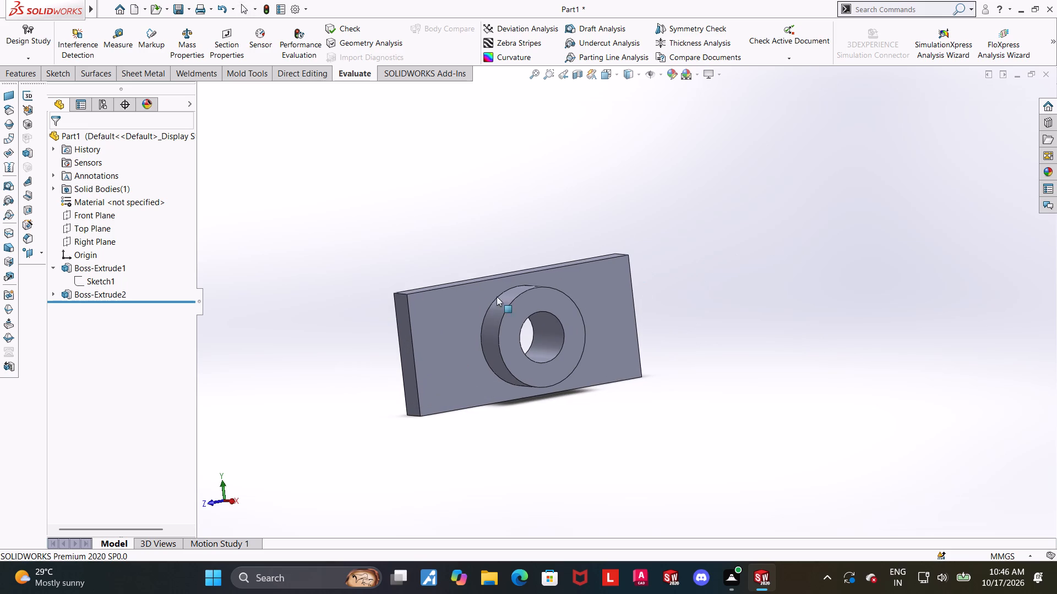
click(81, 220)
click(81, 226)
click(89, 212)
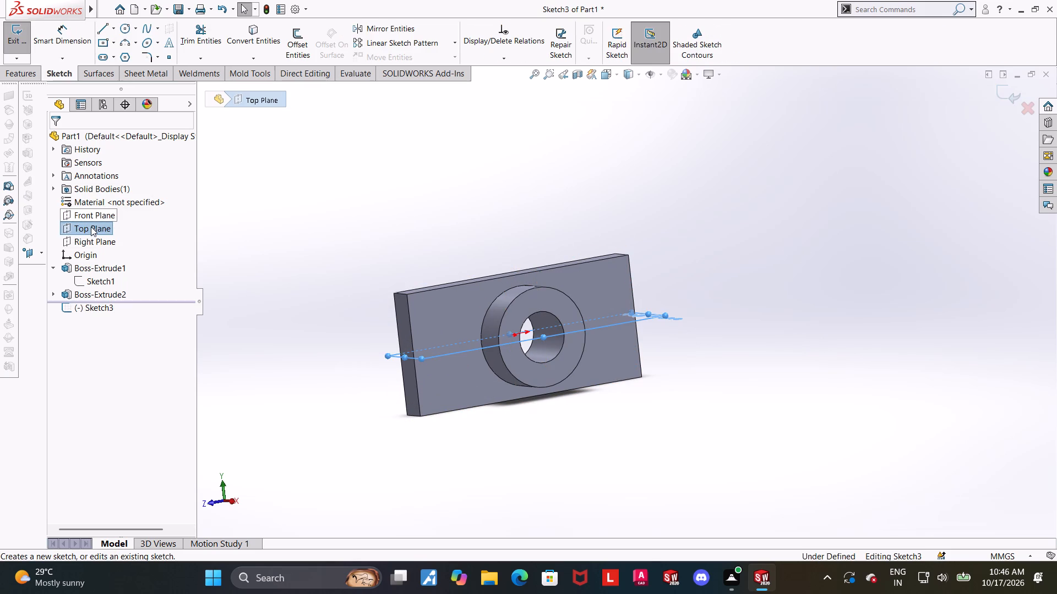
click(110, 303)
click(142, 283)
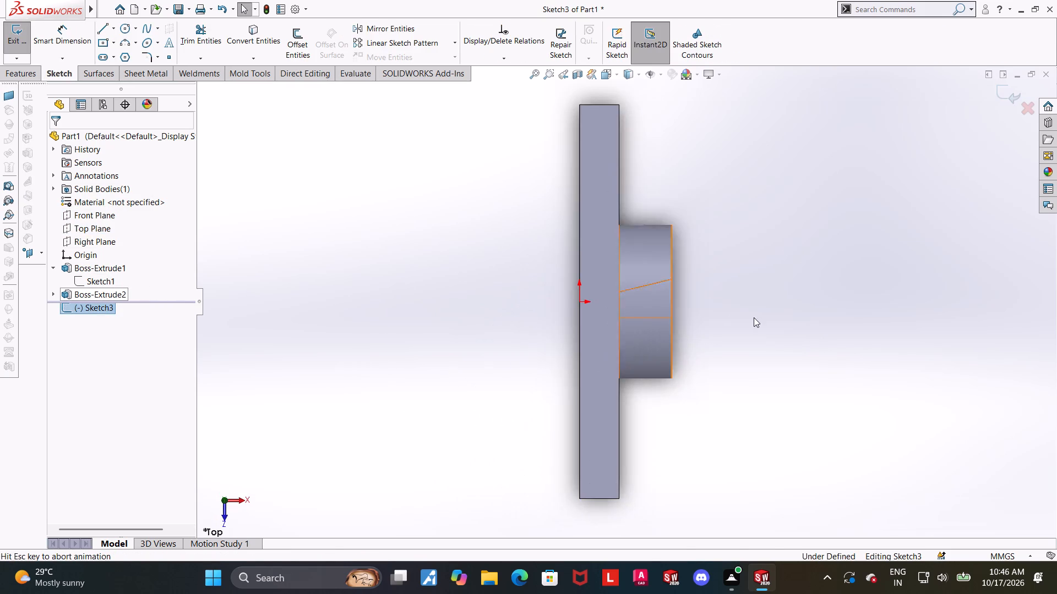
scroll(845, 314, up, 3)
scroll(759, 265, down, 4)
Sketch a sloped line about 19 mm long from the plate's face edge to the near outer corner of the ring boss.
click(102, 31)
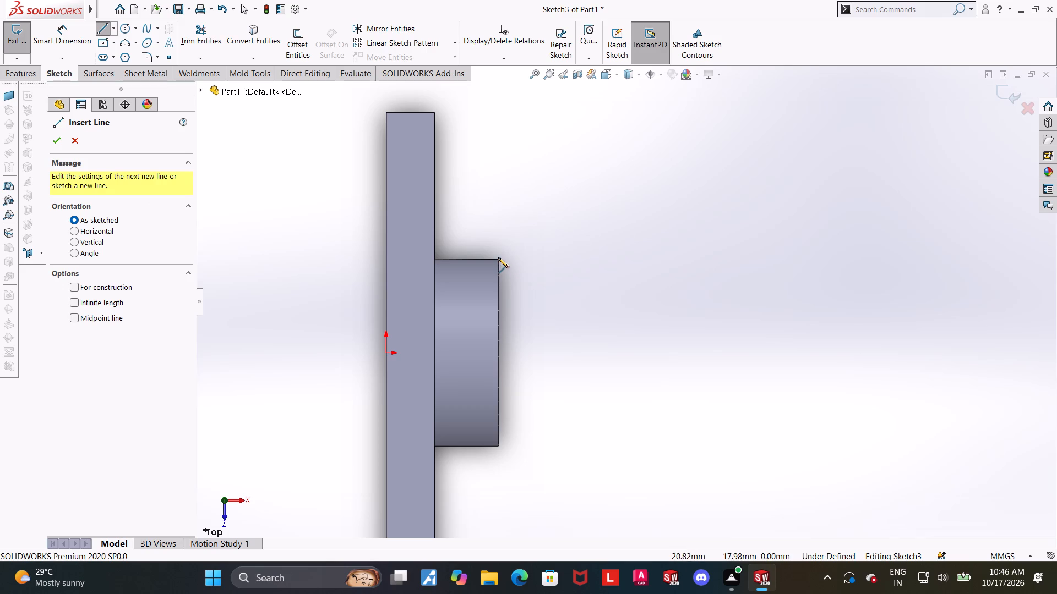
scroll(481, 216, down, 4)
click(419, 162)
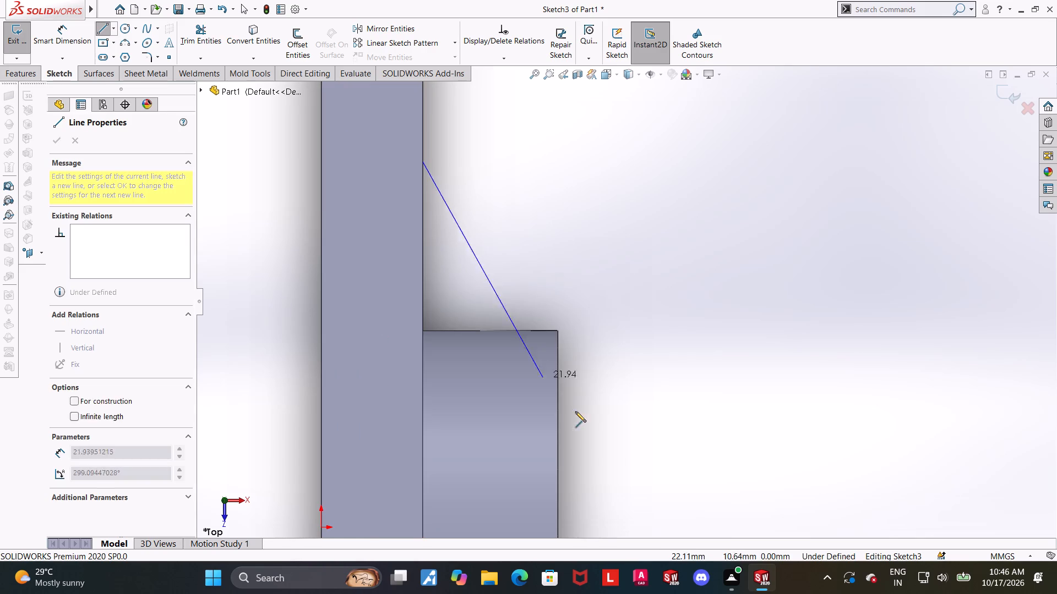
click(557, 329)
key(Escape)
scroll(589, 342, up, 7)
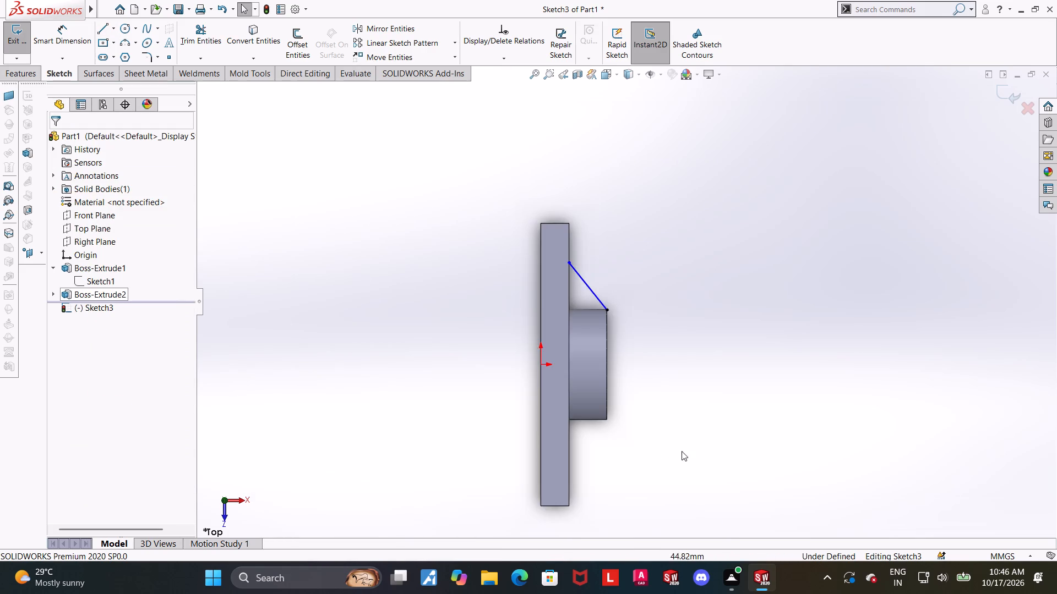
scroll(684, 437, down, 3)
key(Escape)
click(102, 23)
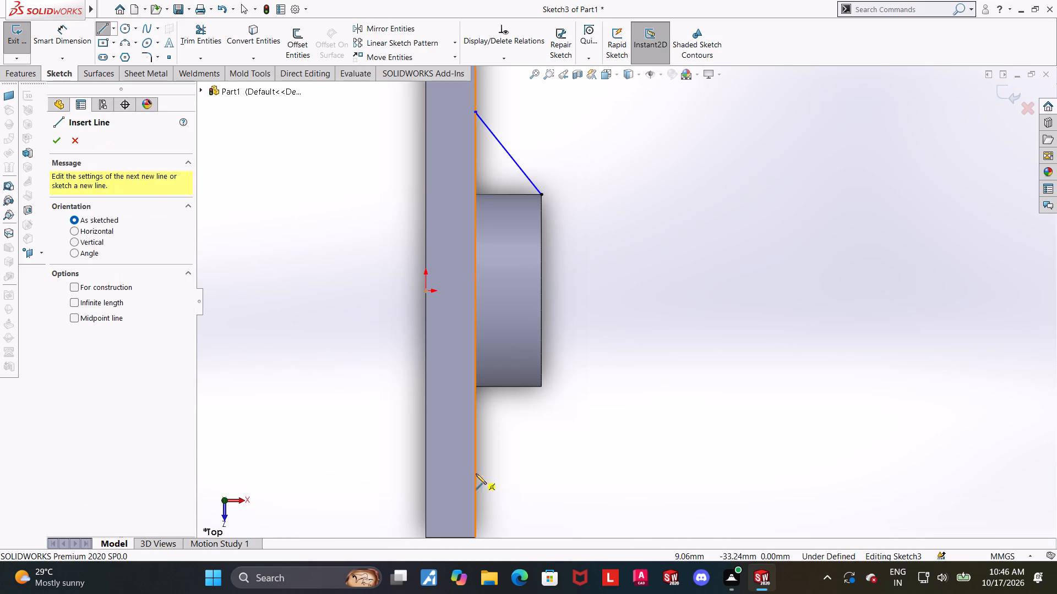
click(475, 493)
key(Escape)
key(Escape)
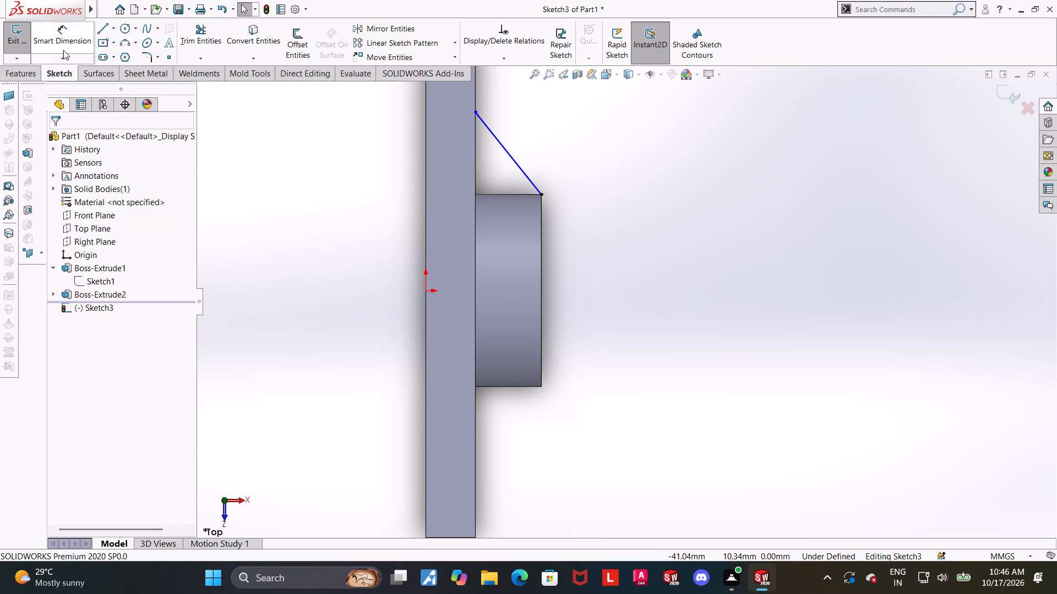
Draw a horizontal centreline about 34 mm long from the origin through the ring boss.
click(111, 28)
click(121, 58)
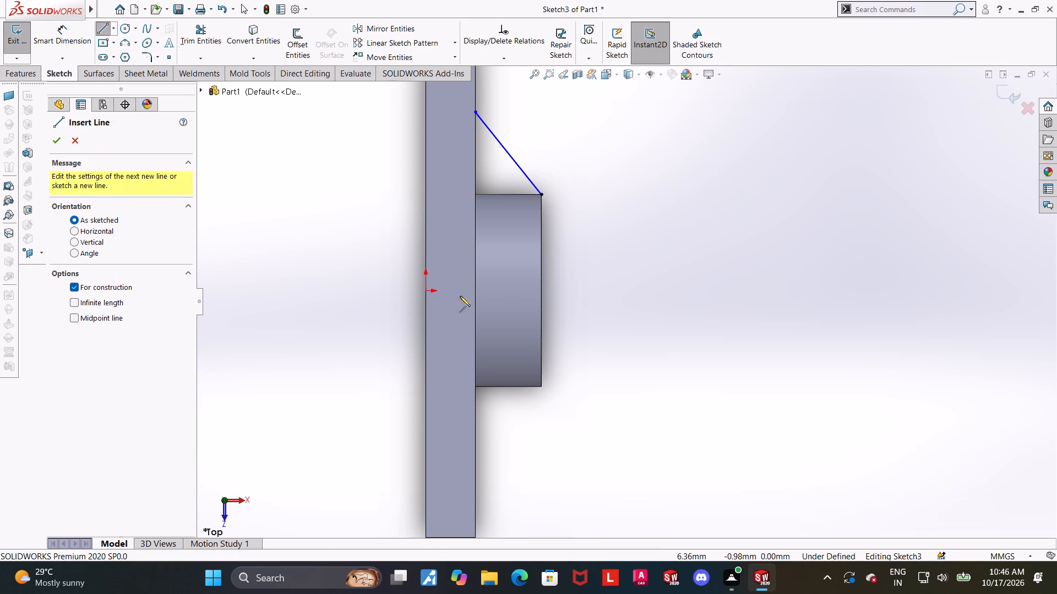
click(425, 292)
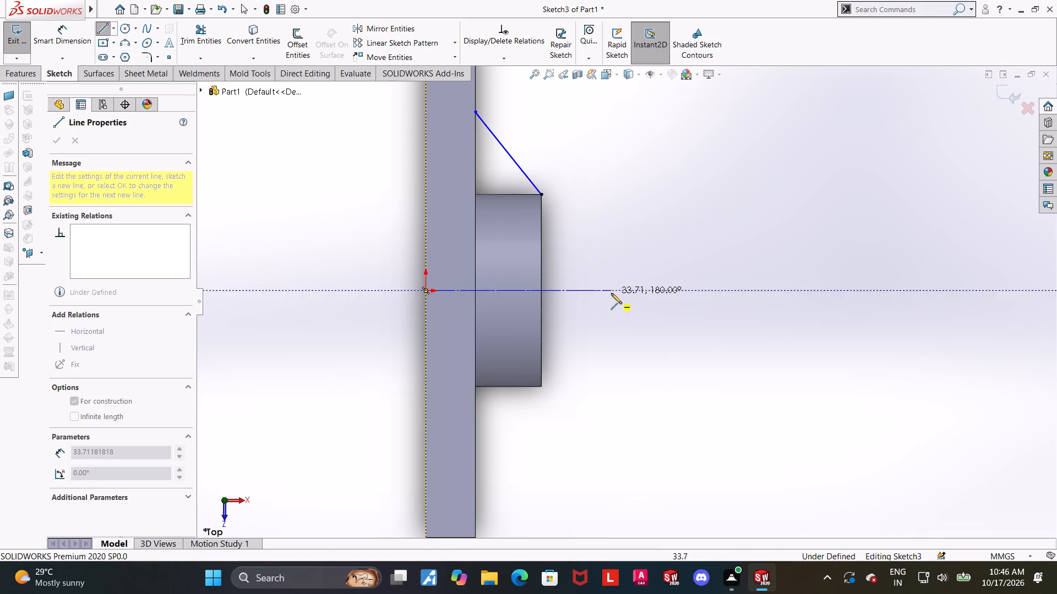
click(611, 293)
key(Escape)
key(Escape)
Mirror the sloped line about the horizontal centreline, keeping the original.
click(395, 25)
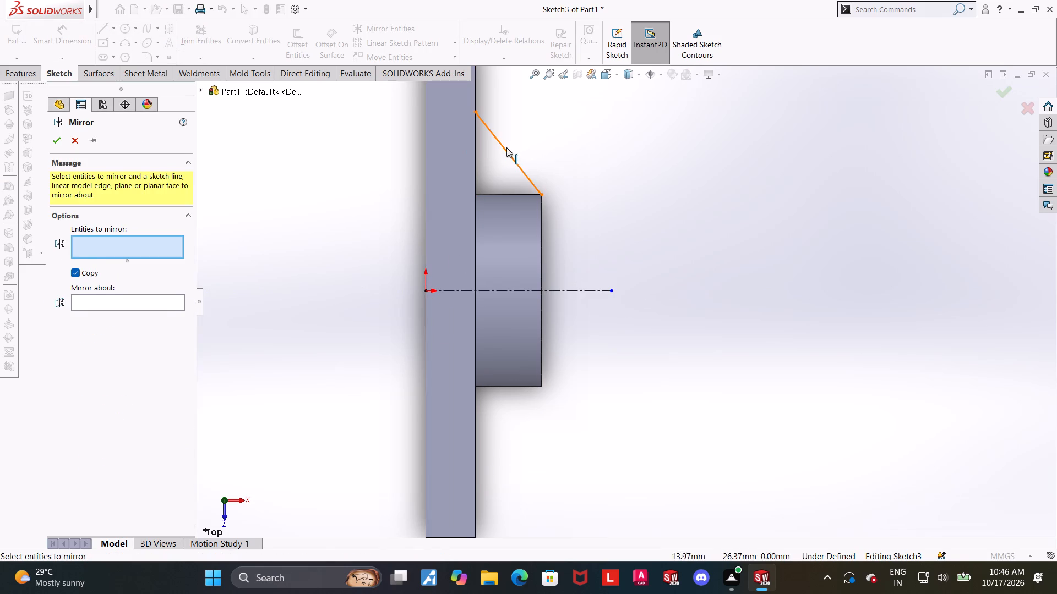
click(507, 148)
double_click(82, 299)
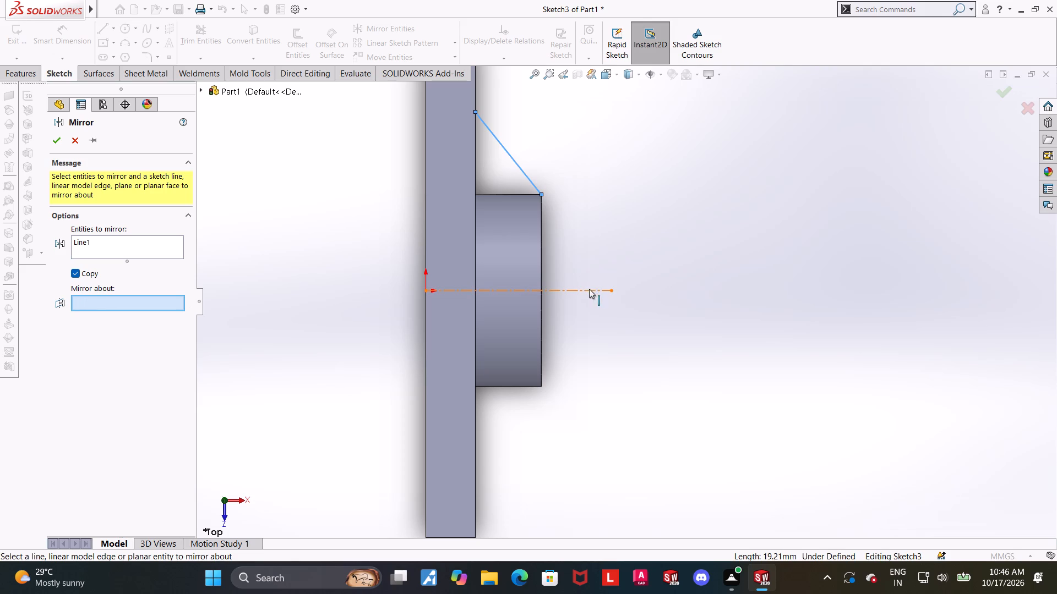
click(589, 289)
click(61, 144)
key(Escape)
Draw a short line along the boss's end face from each sloped line's outer end toward the centreline, the original line's about 1 mm.
click(98, 32)
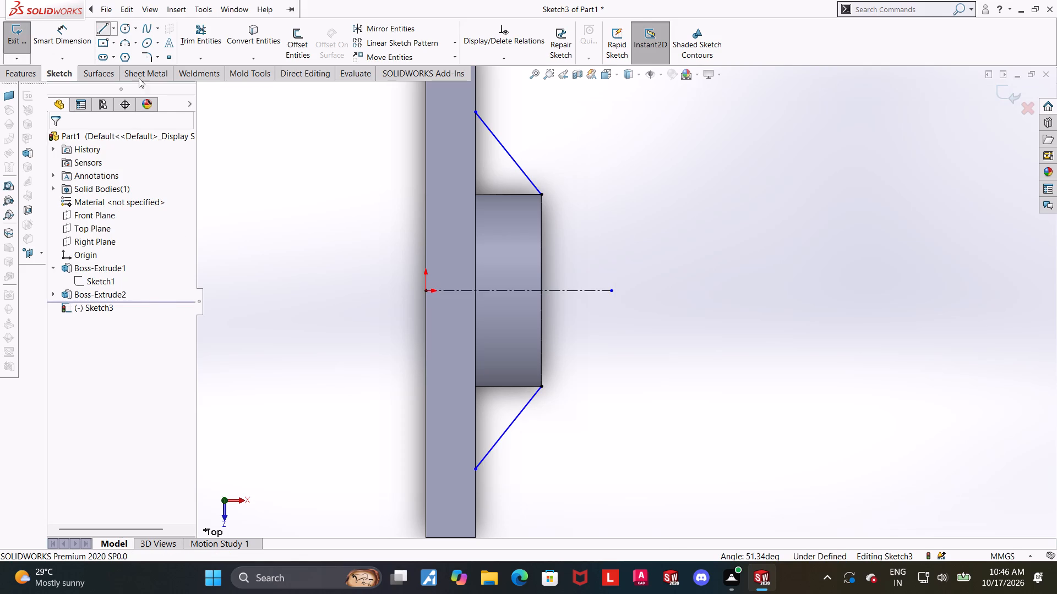
scroll(532, 369, up, 2)
scroll(574, 338, down, 7)
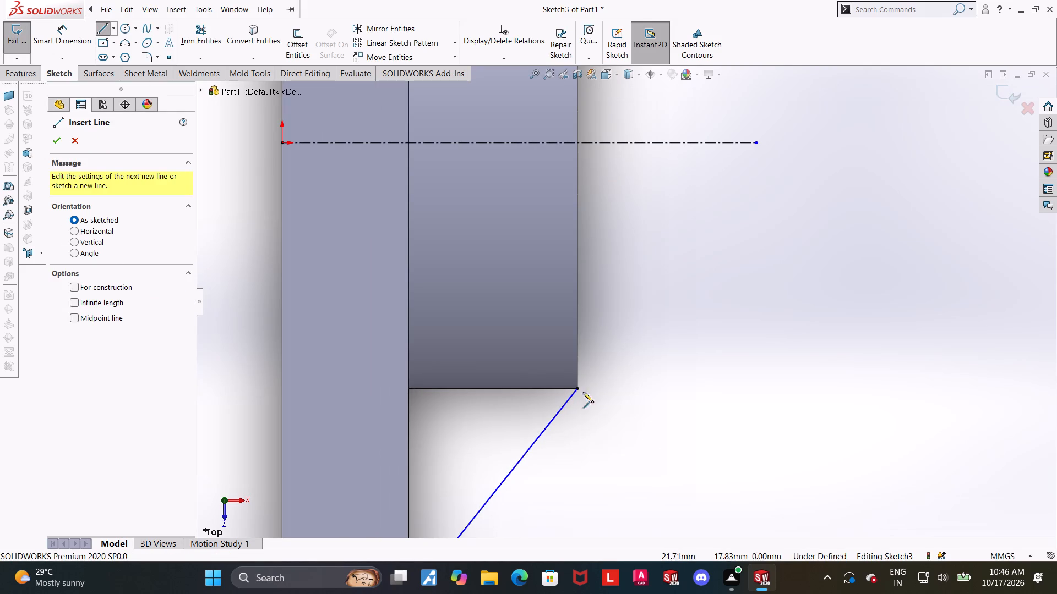
click(576, 386)
click(577, 371)
key(Escape)
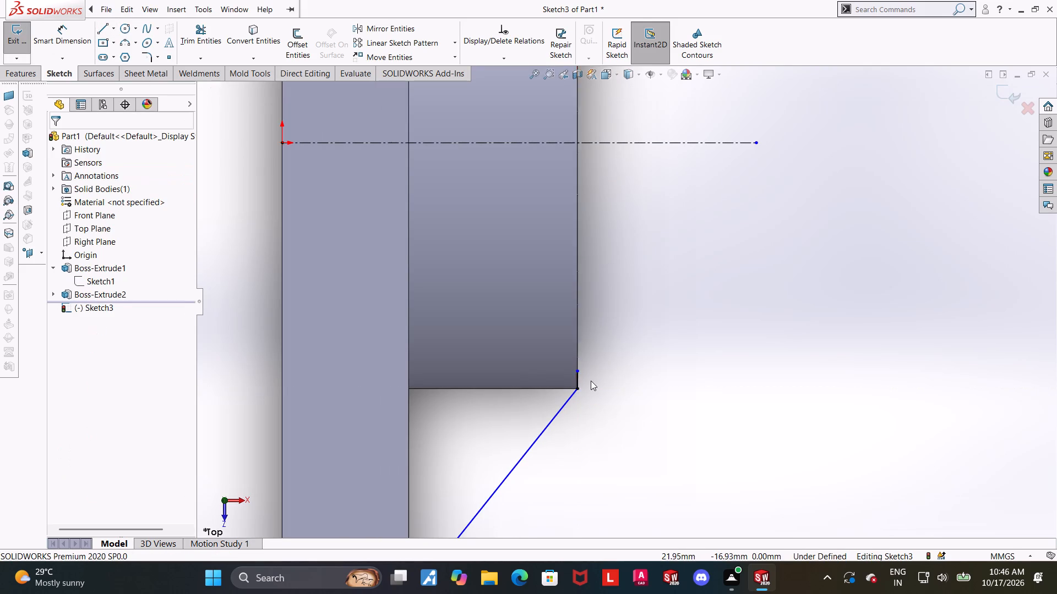
scroll(591, 381, up, 5)
scroll(648, 128, down, 3)
key(Escape)
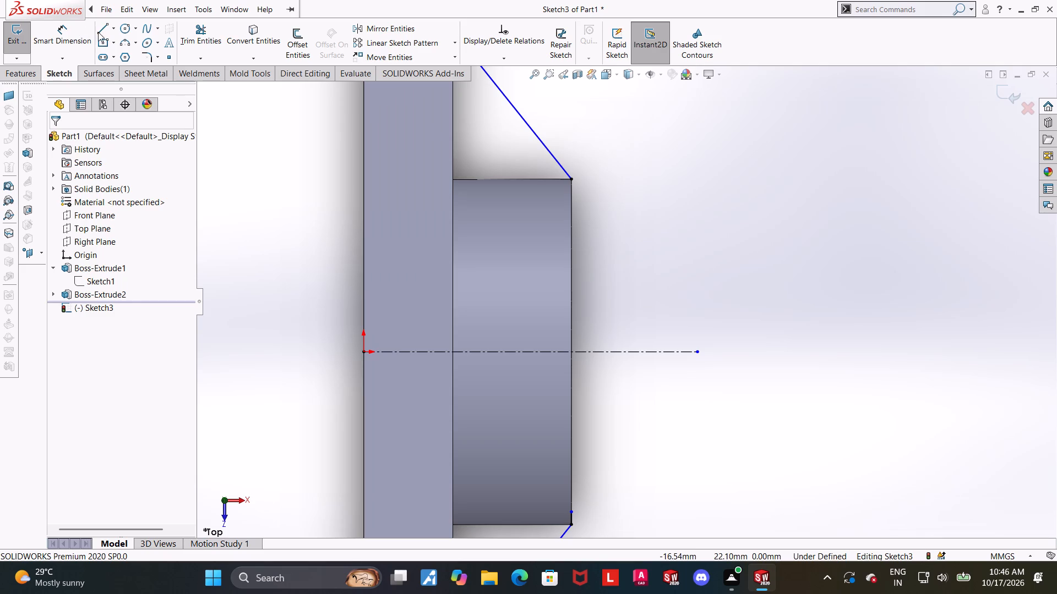
click(98, 32)
click(574, 180)
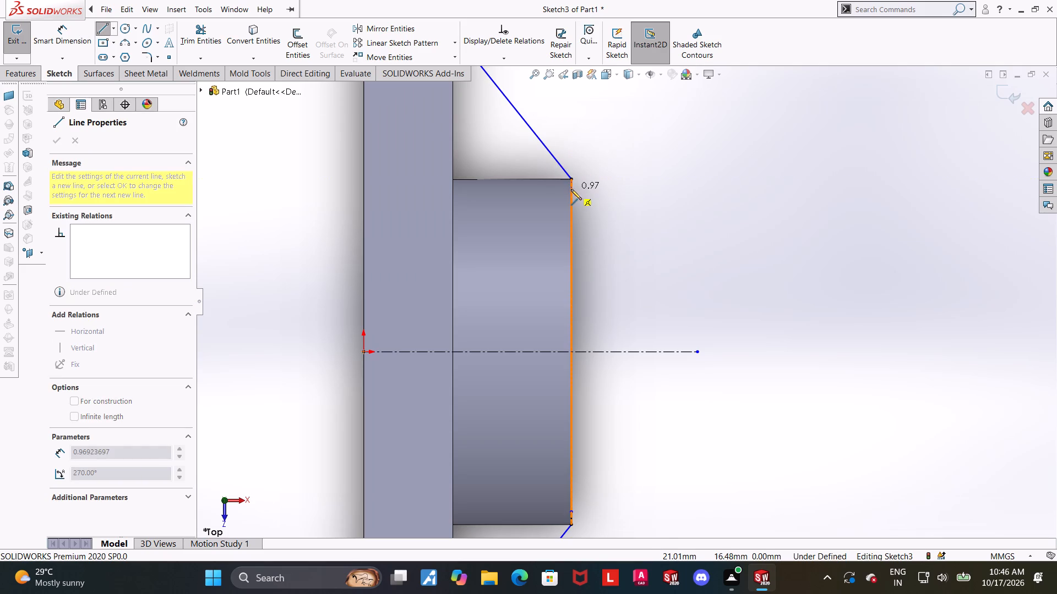
click(571, 189)
key(Escape)
key(Escape)
Examine the sloped lines and the short end lines on both sides of the ring boss.
scroll(611, 202, up, 2)
scroll(593, 383, up, 2)
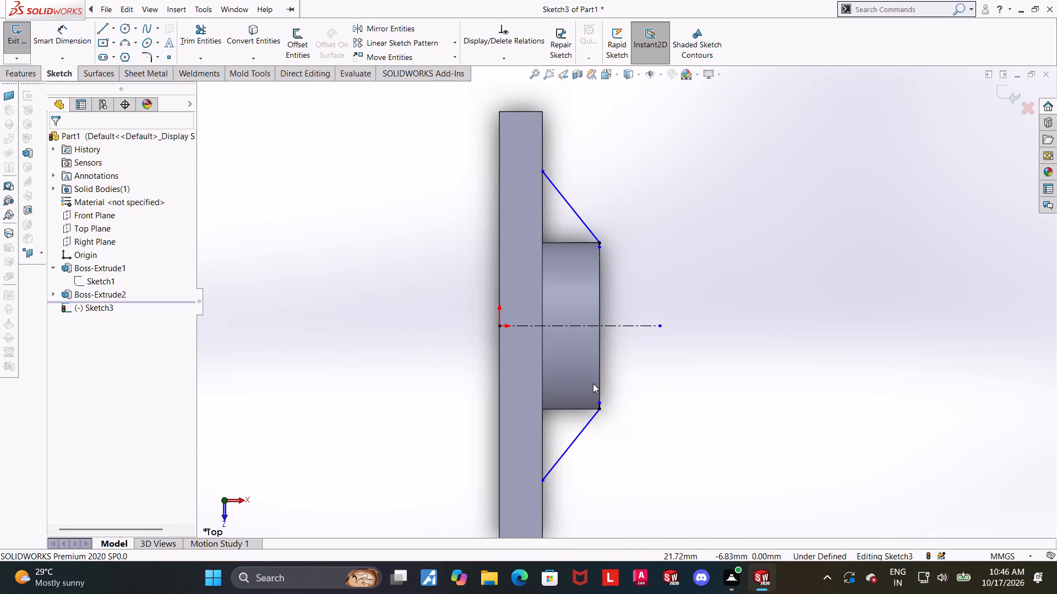
scroll(598, 395, down, 2)
scroll(597, 406, up, 4)
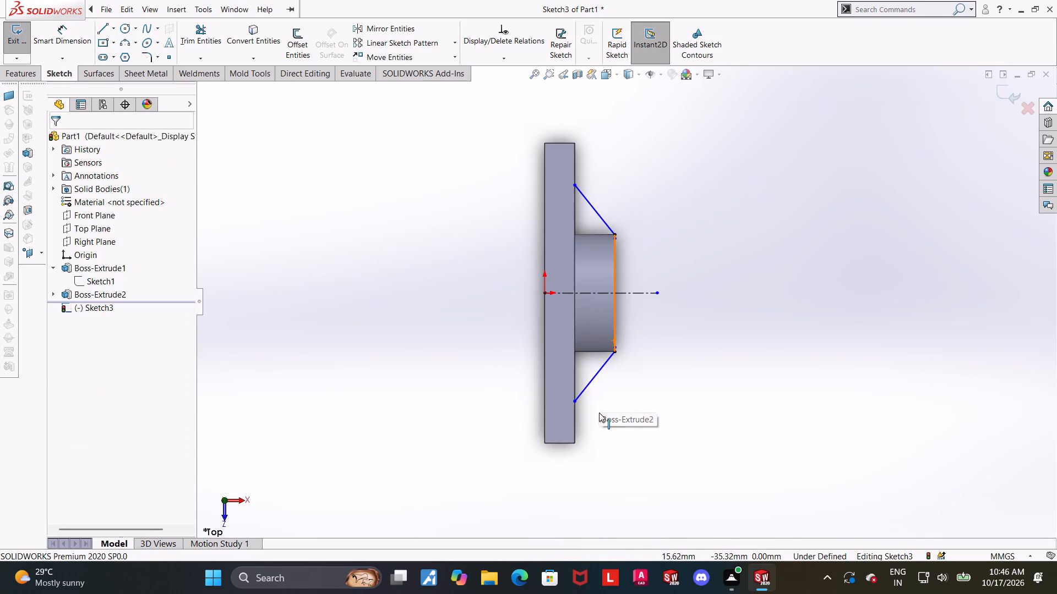
scroll(661, 390, down, 2)
scroll(658, 374, up, 2)
scroll(668, 255, down, 4)
key(Escape)
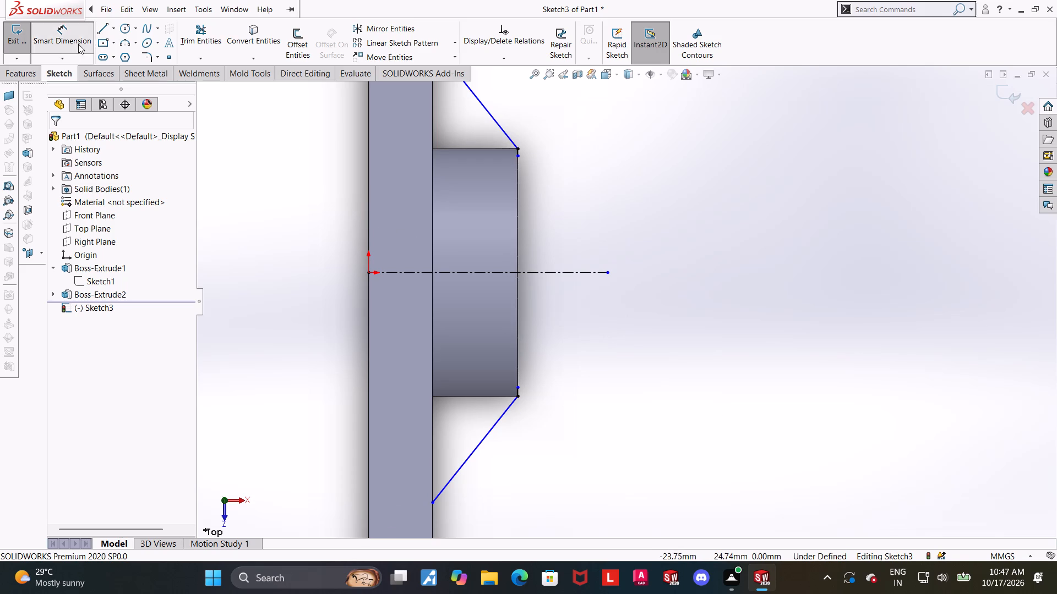
Dimension the original sloped line's plate end 18.5 mm from the ring boss's side edge.
click(78, 44)
scroll(590, 151, up, 2)
scroll(577, 131, down, 3)
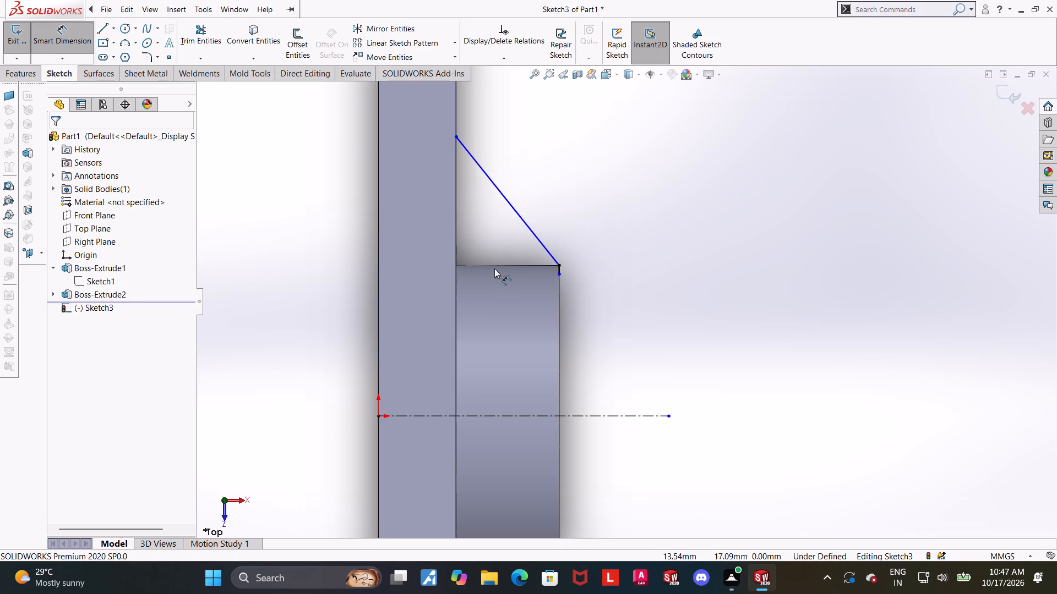
click(492, 265)
click(455, 136)
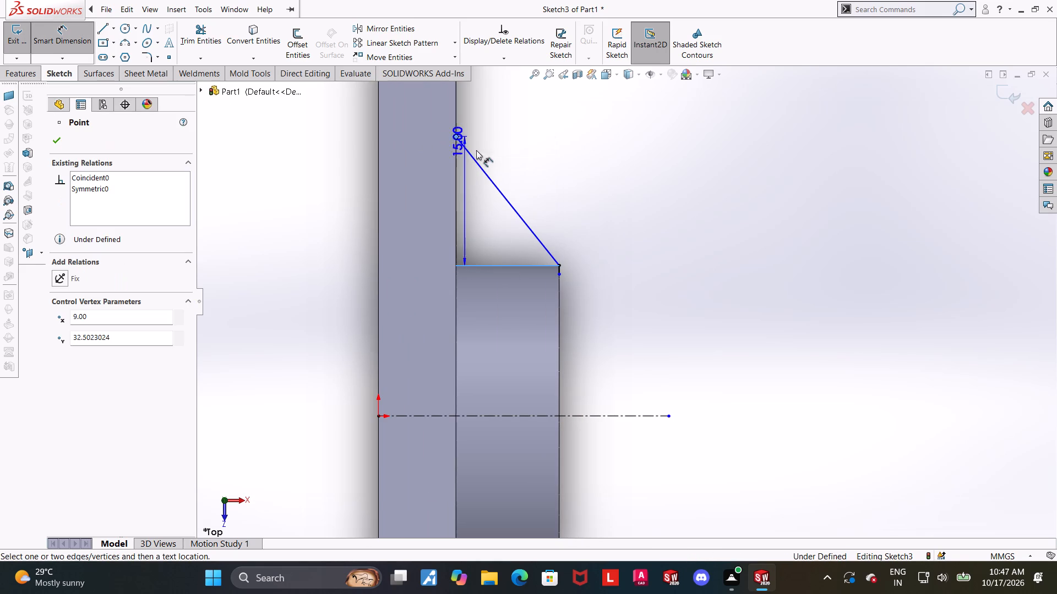
click(602, 205)
key(1)
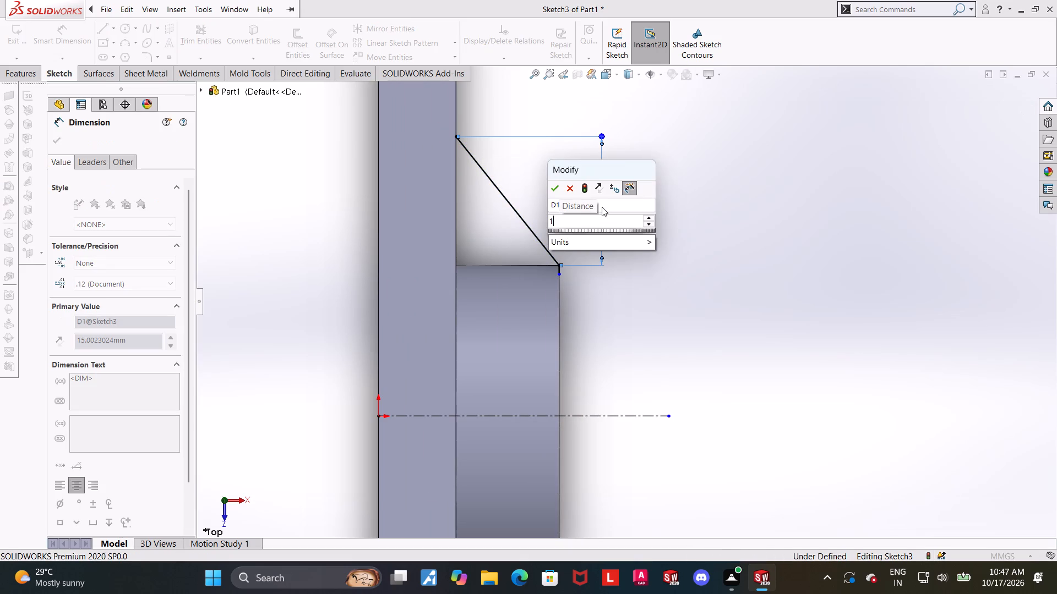
key(8)
text(.5)
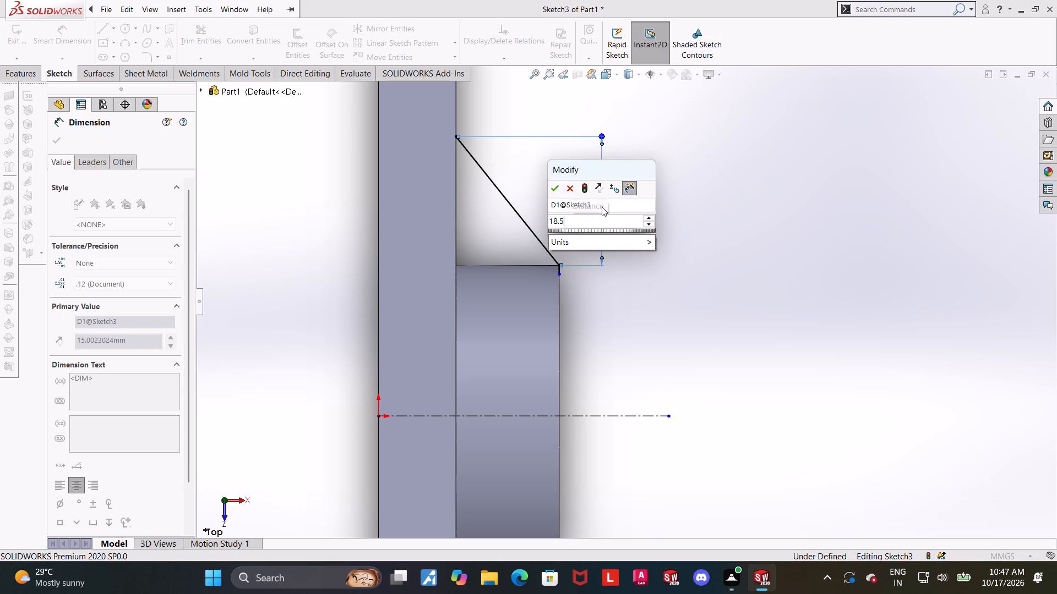
key(Return)
scroll(529, 165, up, 3)
scroll(652, 397, up, 2)
scroll(617, 381, down, 2)
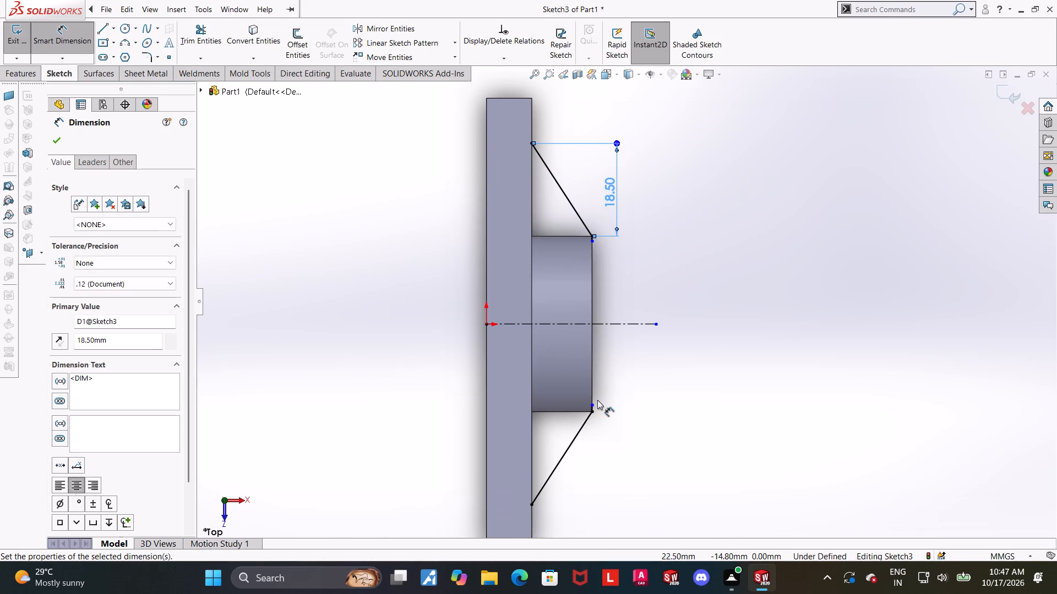
key(Escape)
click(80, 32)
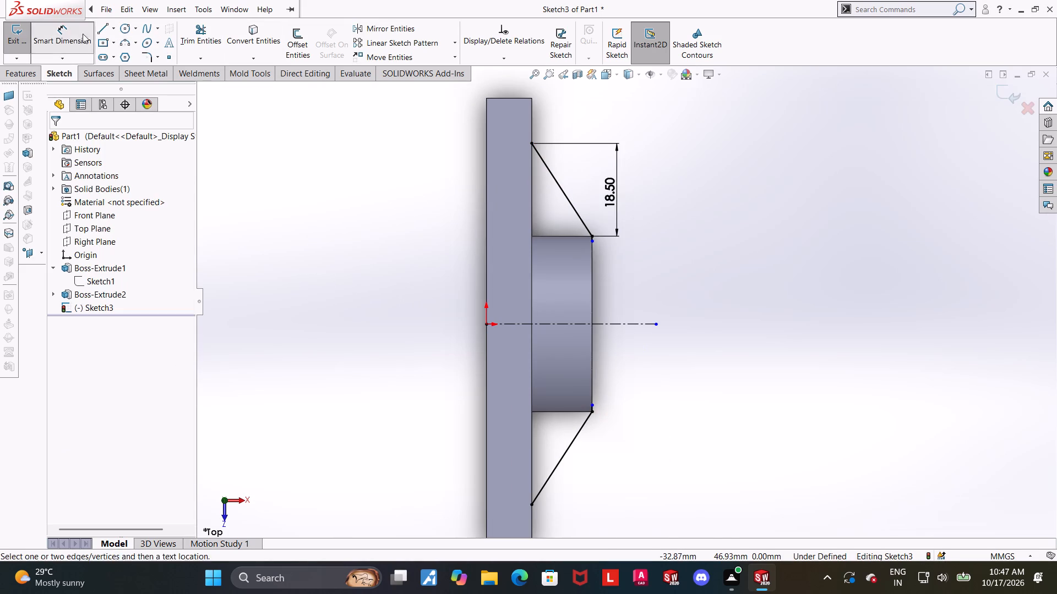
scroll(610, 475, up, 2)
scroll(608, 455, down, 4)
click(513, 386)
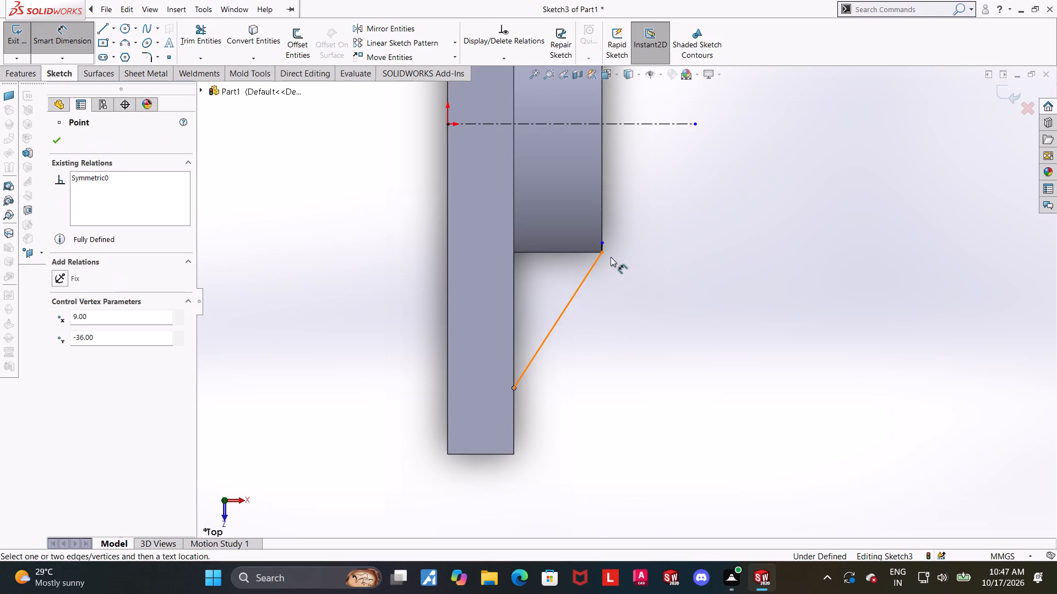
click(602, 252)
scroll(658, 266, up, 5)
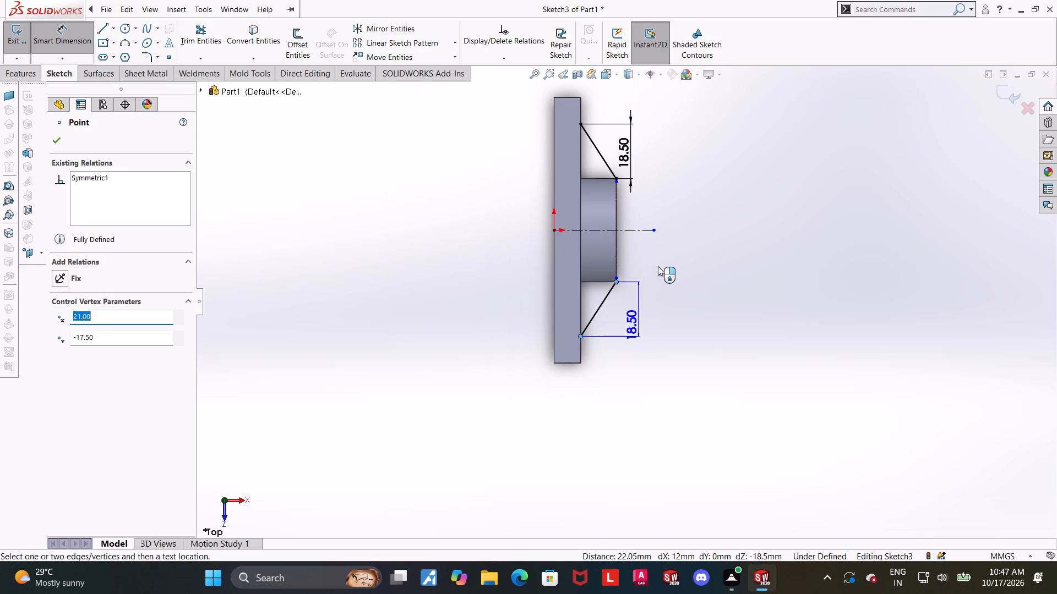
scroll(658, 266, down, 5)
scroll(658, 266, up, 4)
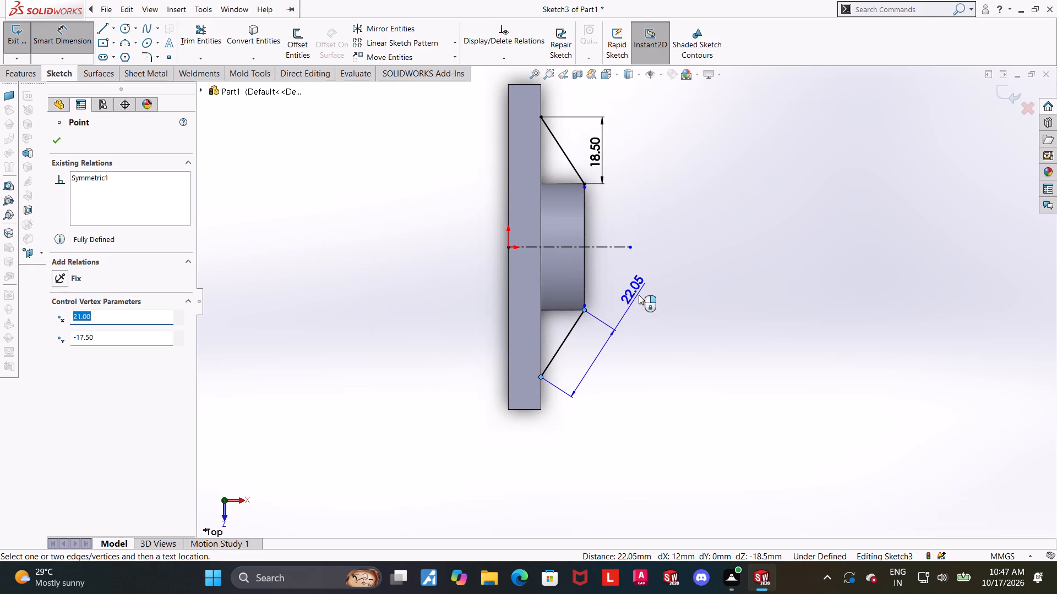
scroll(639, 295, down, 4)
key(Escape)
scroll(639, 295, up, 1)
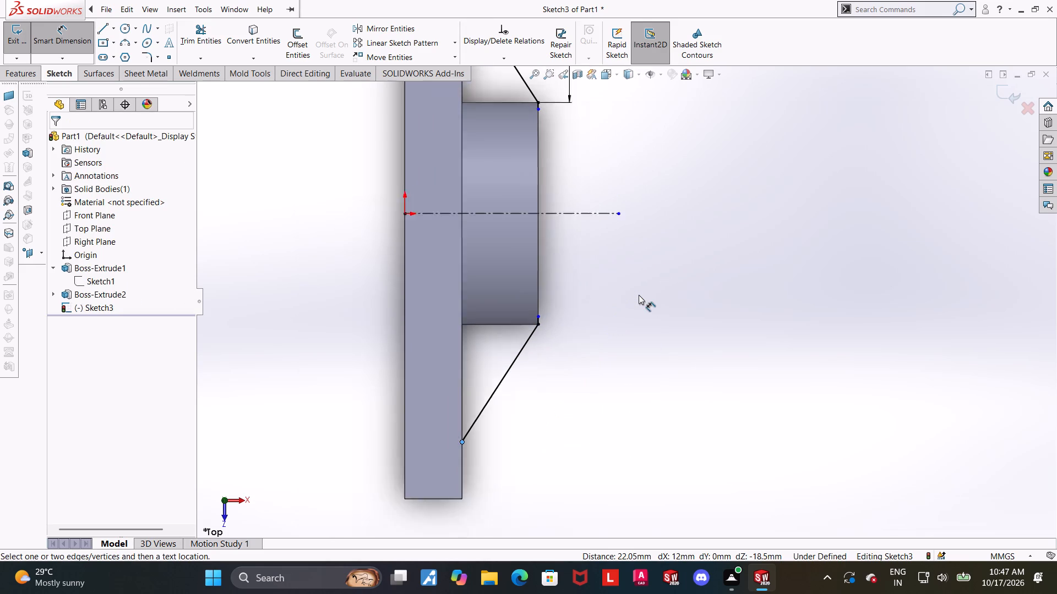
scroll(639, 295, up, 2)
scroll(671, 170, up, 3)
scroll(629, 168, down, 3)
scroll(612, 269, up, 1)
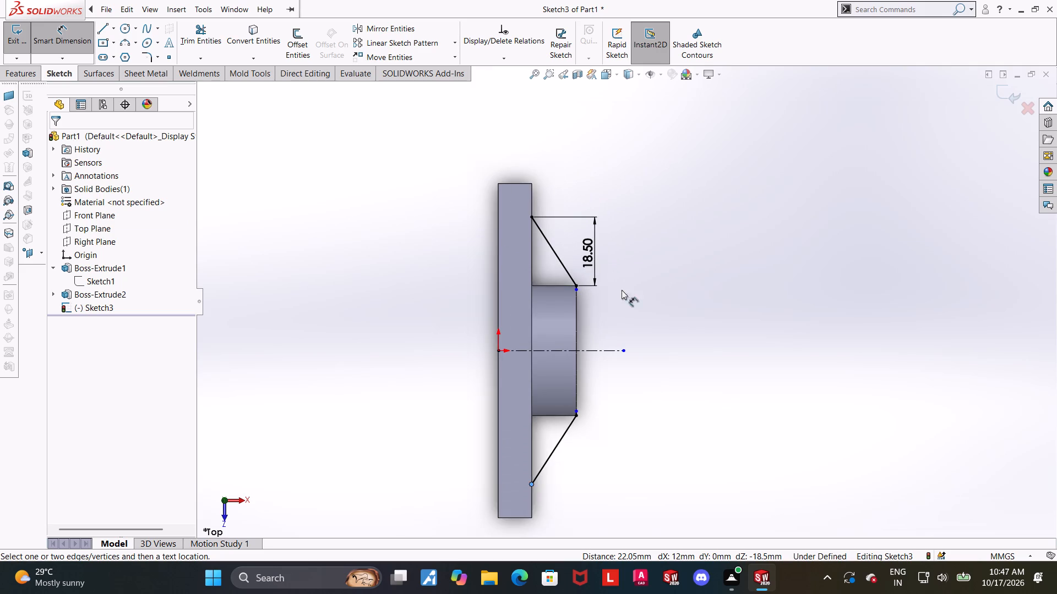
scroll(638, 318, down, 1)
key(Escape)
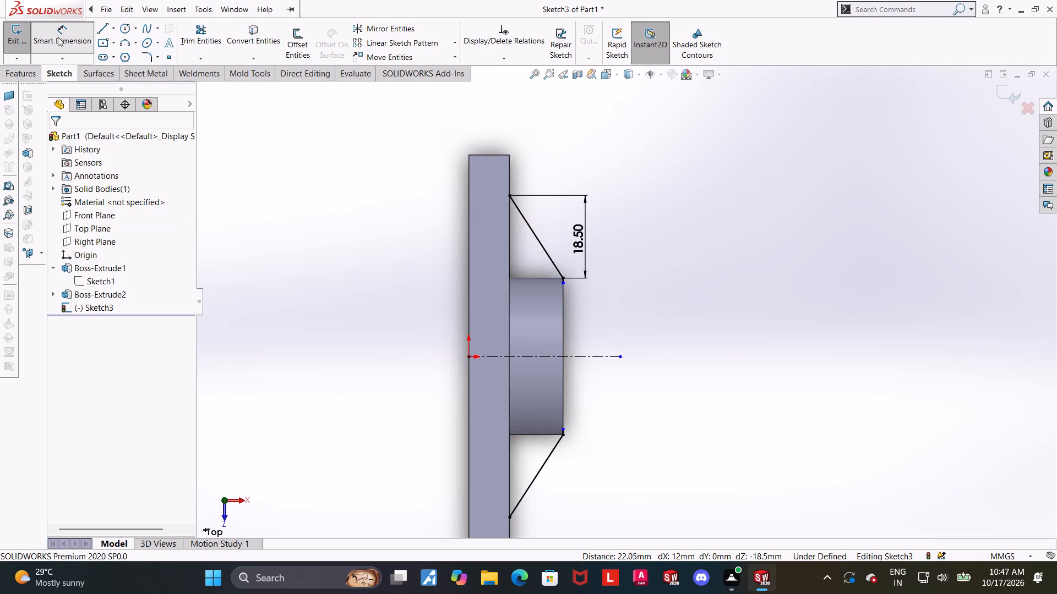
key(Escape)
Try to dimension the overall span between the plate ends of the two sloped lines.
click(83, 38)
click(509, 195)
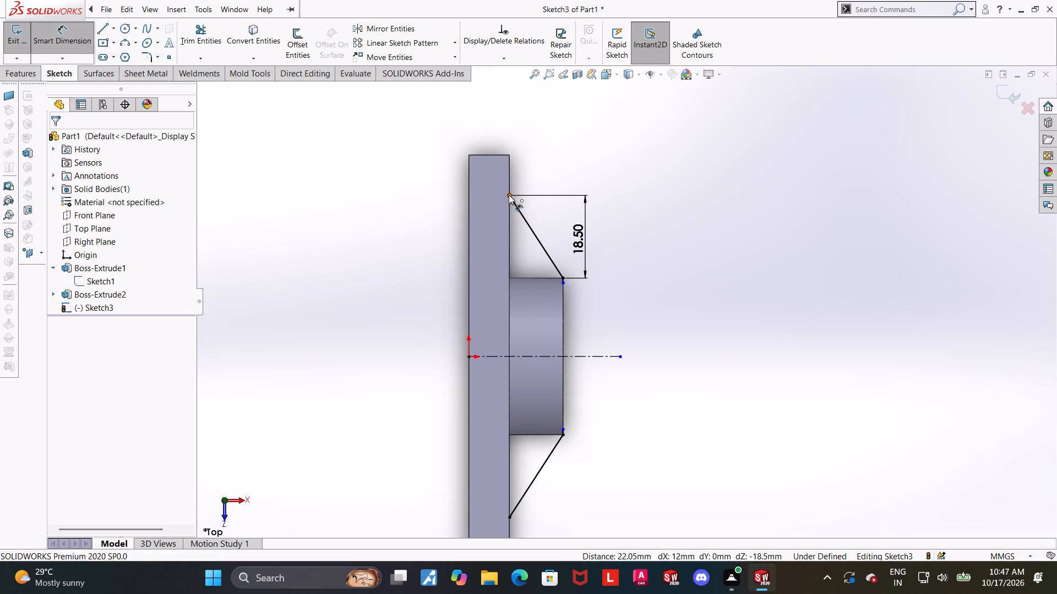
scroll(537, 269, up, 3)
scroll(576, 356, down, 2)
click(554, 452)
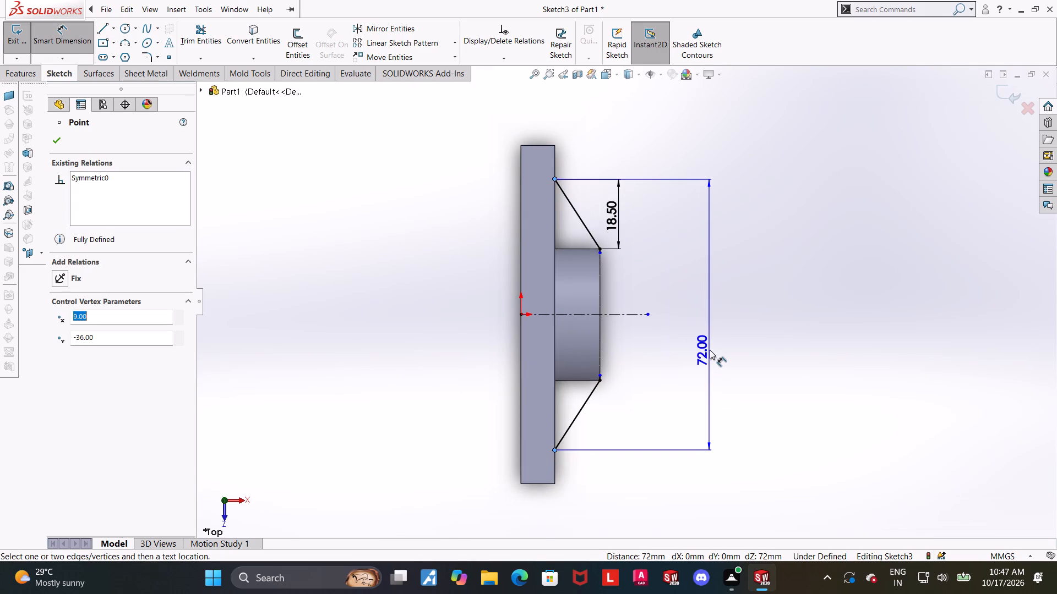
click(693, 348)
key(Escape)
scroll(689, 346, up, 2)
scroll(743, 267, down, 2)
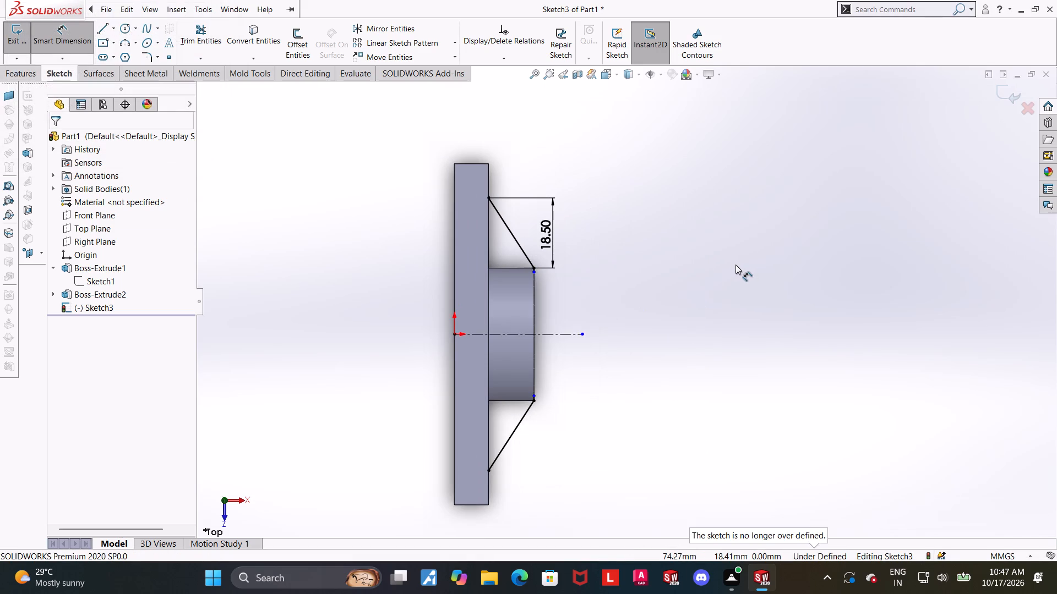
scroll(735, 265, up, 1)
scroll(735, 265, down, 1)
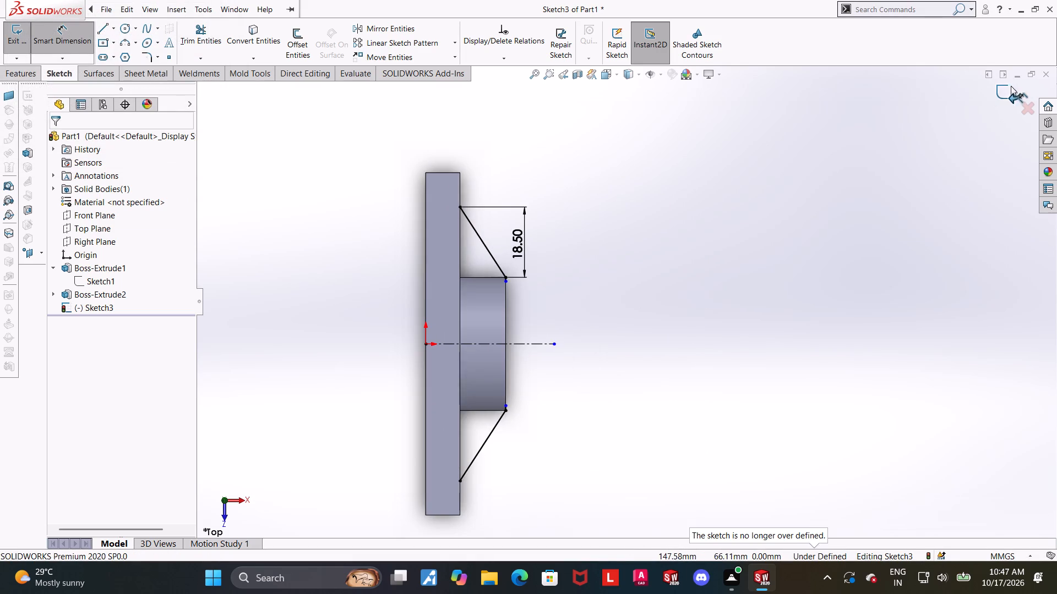
Finish the sketch of the sloped lines and return to the part.
click(1009, 86)
scroll(669, 343, up, 4)
middle_drag(647, 383, 615, 299)
scroll(638, 272, down, 3)
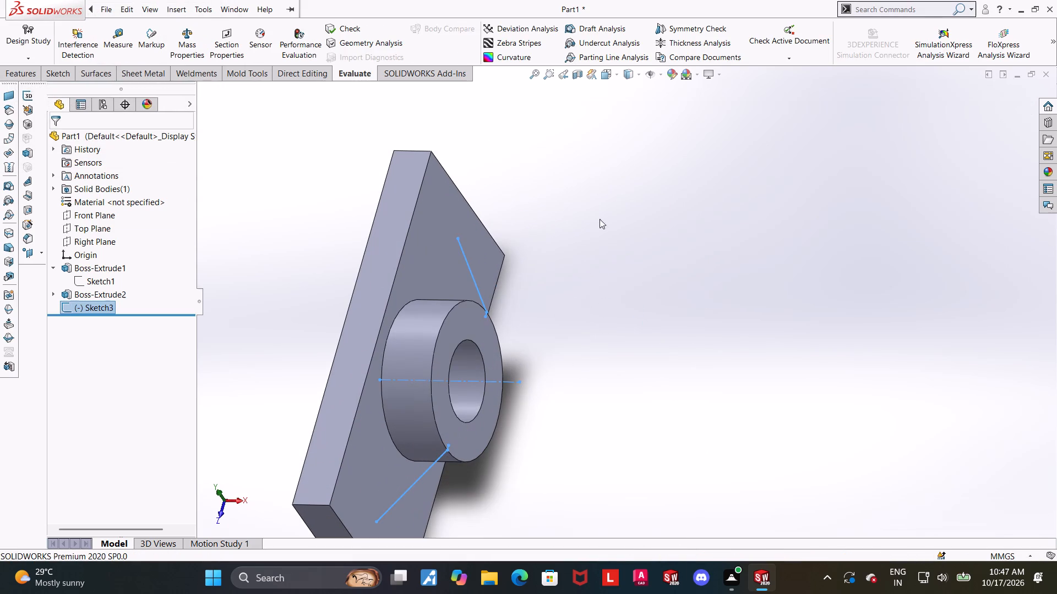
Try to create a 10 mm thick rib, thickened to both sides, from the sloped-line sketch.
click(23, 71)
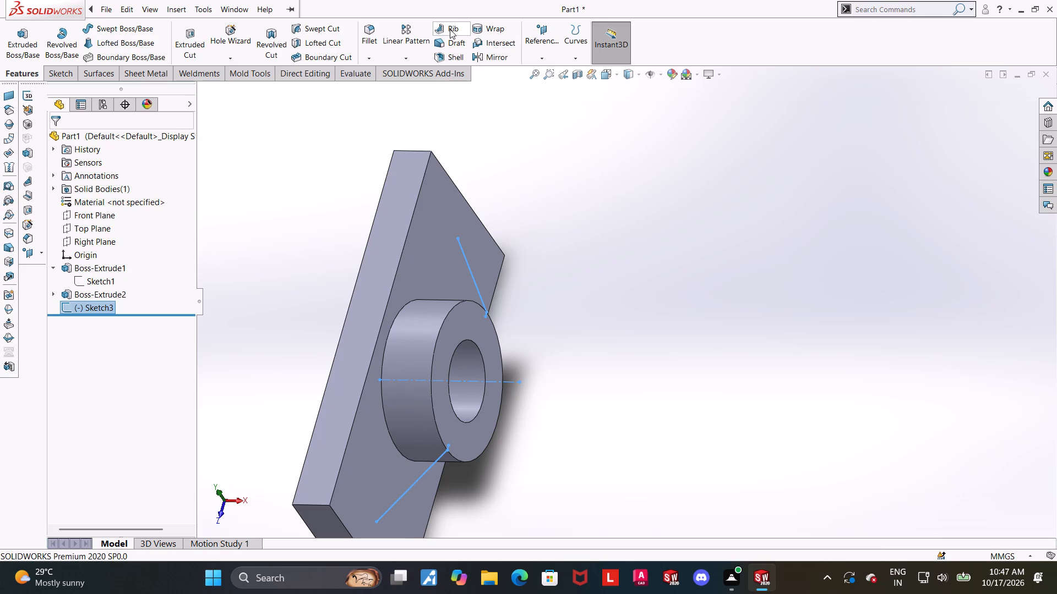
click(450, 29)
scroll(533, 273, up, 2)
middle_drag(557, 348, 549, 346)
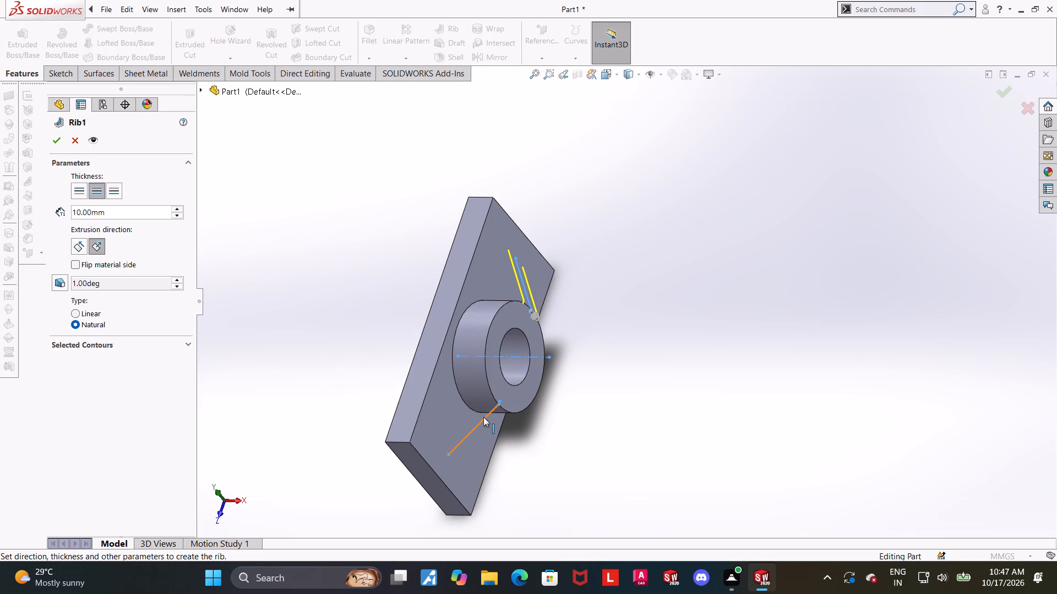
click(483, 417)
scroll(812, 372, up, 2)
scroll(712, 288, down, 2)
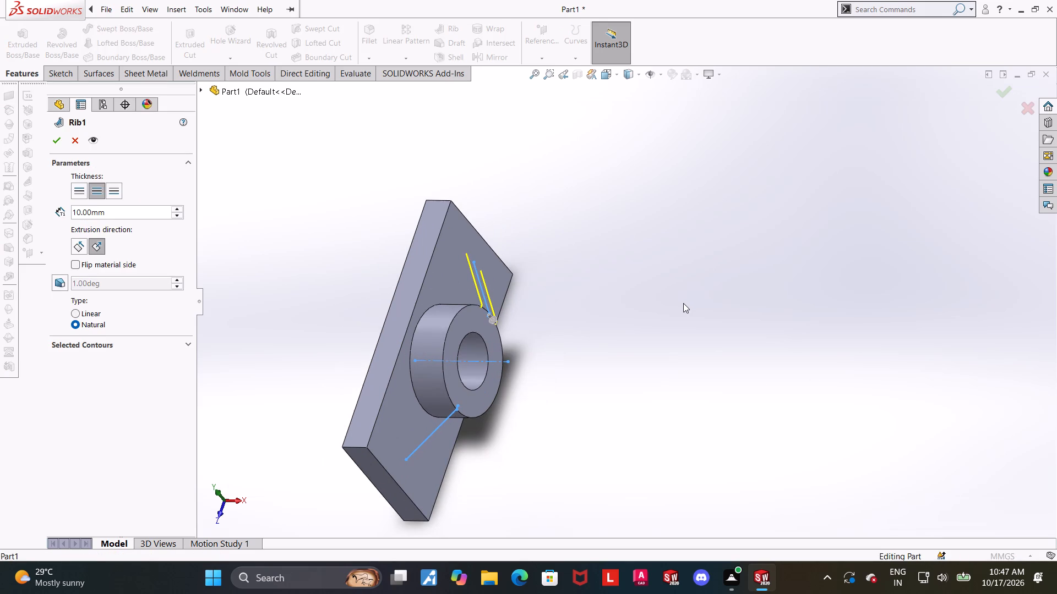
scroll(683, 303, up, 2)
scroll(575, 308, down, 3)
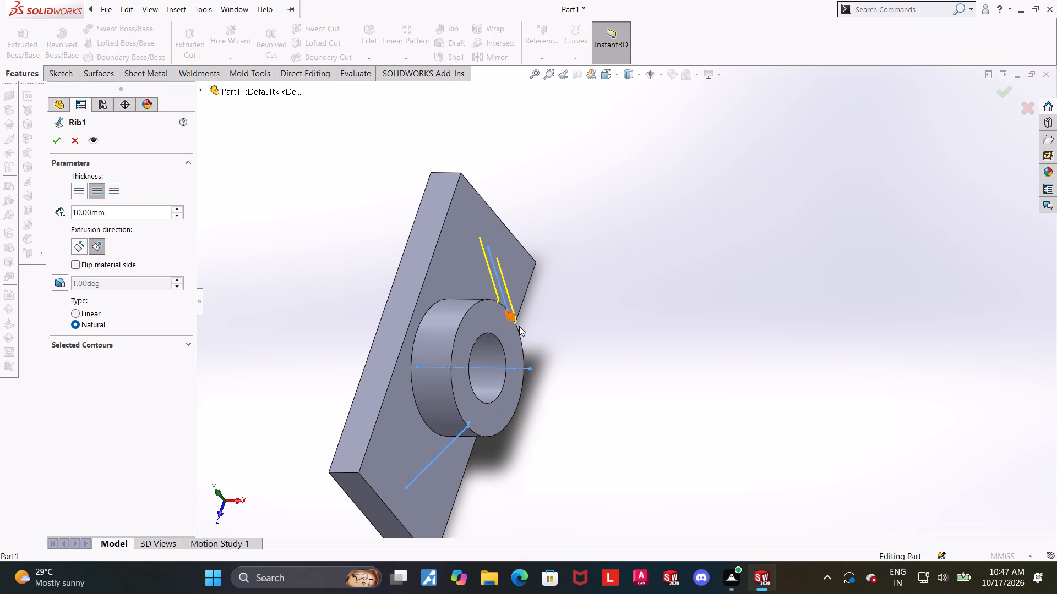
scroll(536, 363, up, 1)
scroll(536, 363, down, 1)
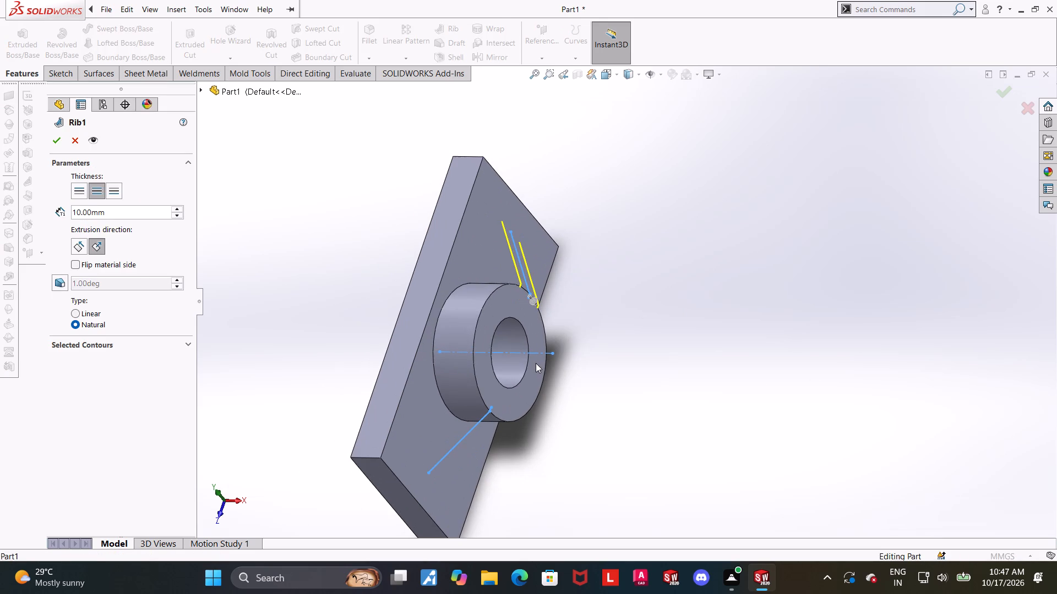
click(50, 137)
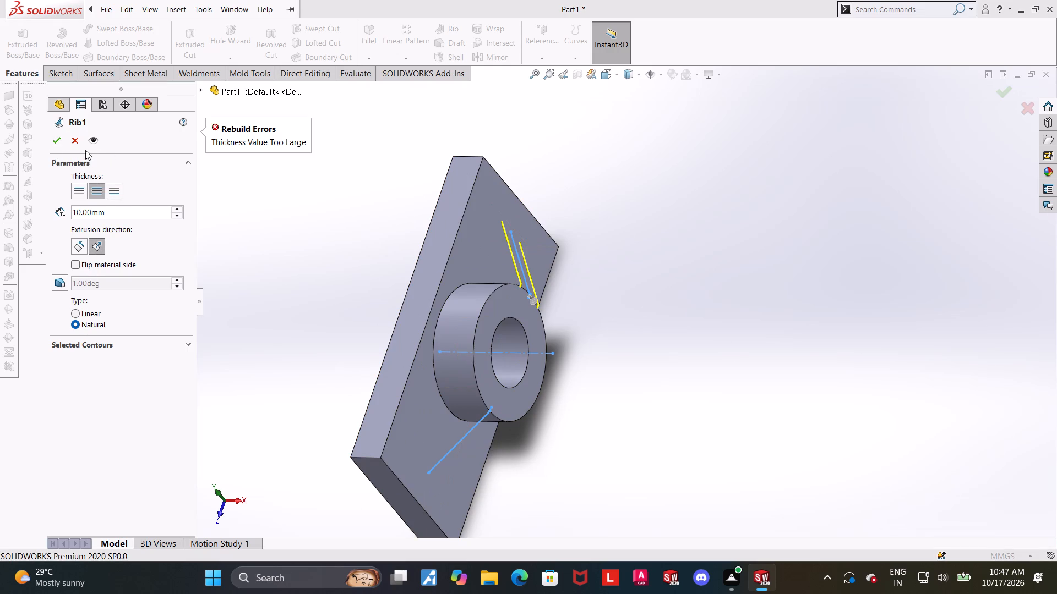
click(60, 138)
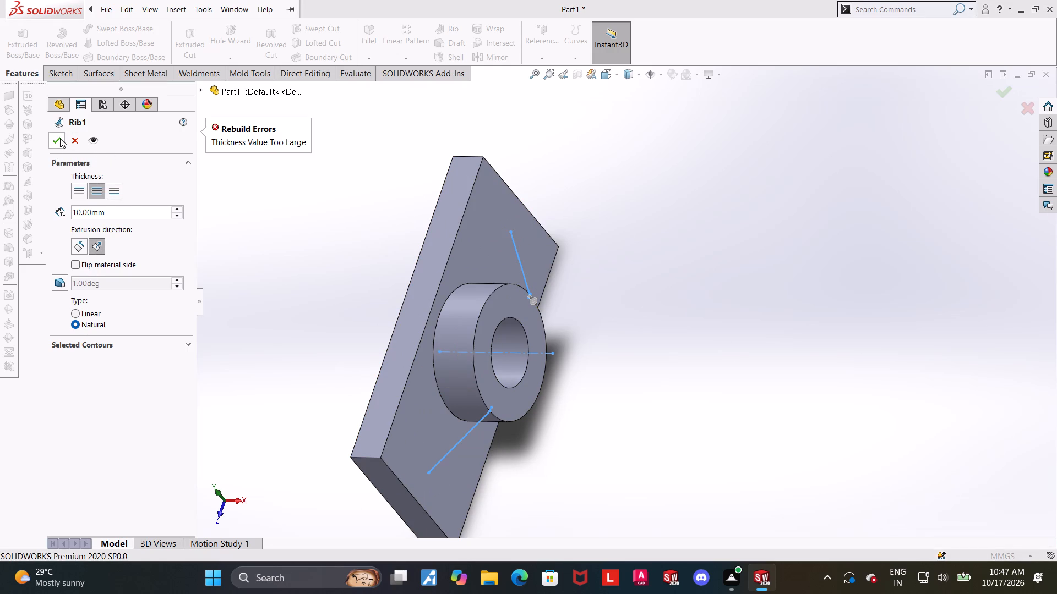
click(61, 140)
Examine from several angles how the sloped sketch lines meet the plate and the ring boss.
scroll(780, 349, up, 2)
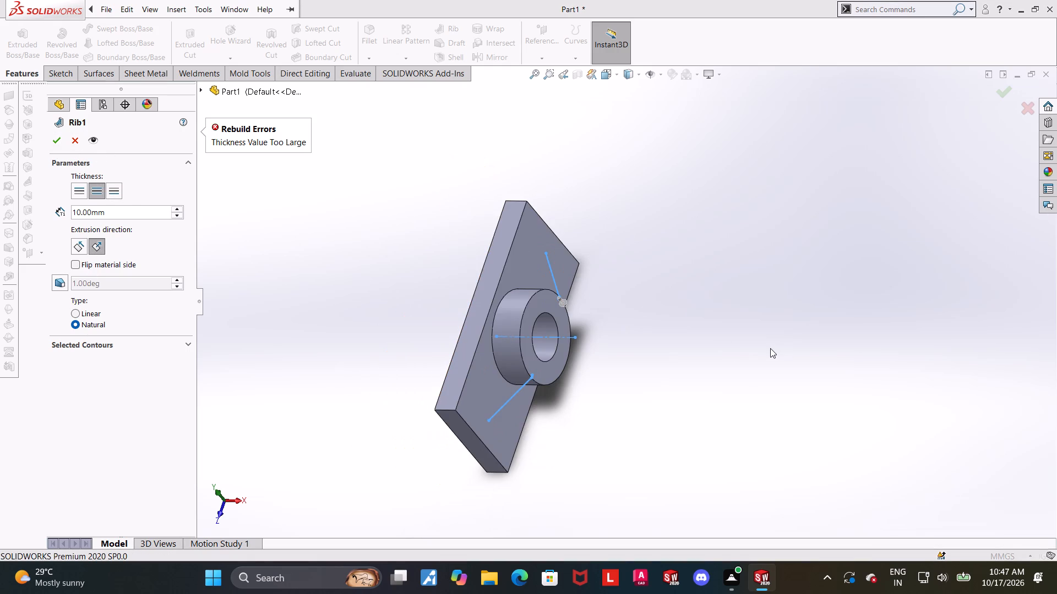
middle_drag(769, 348, 740, 380)
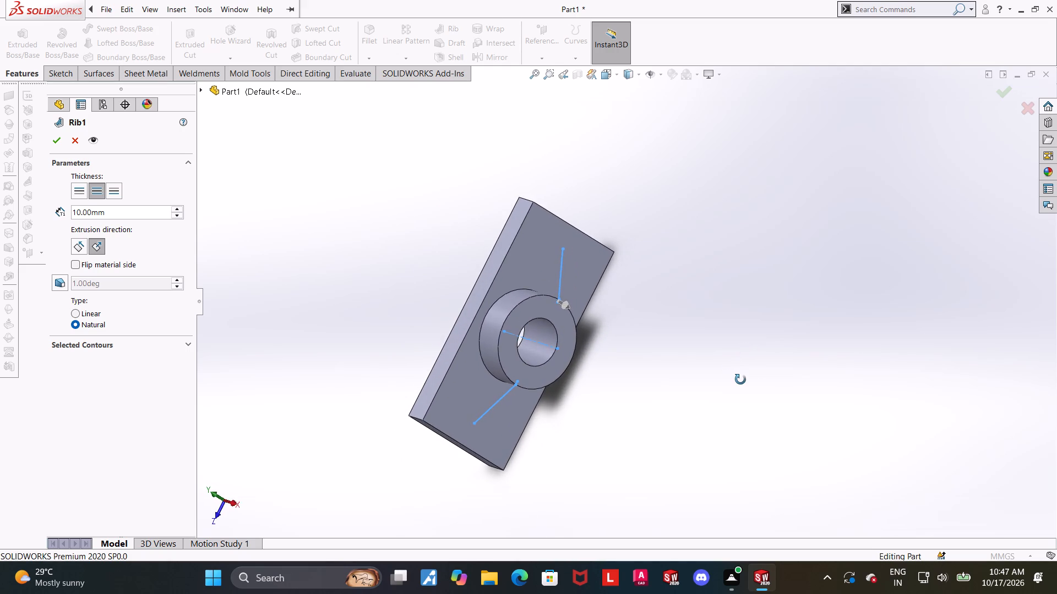
middle_drag(740, 380, 769, 396)
scroll(759, 378, up, 1)
middle_drag(759, 378, 783, 344)
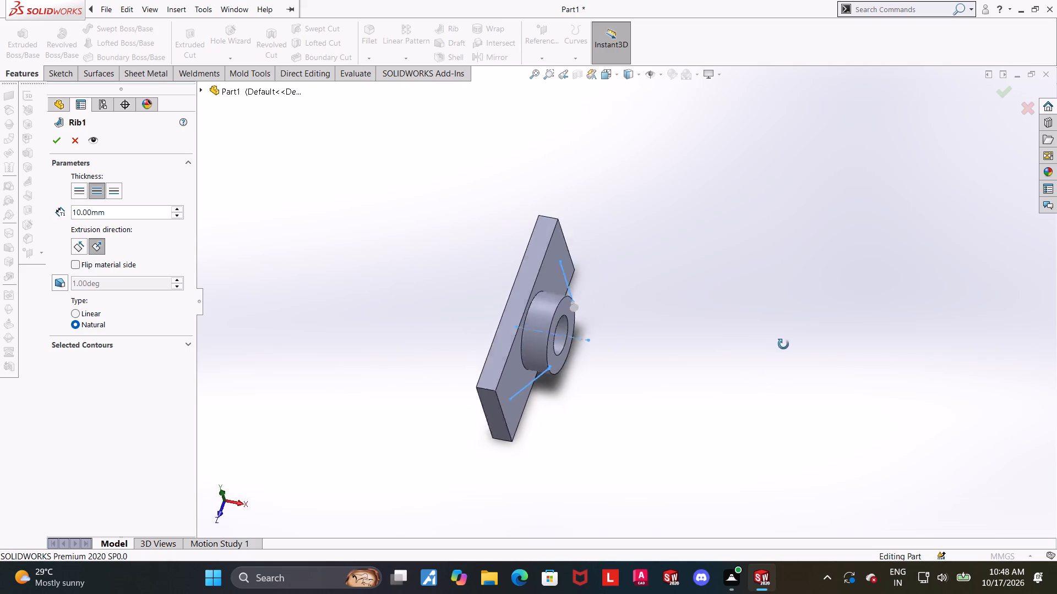
middle_drag(783, 344, 782, 401)
scroll(669, 339, down, 4)
middle_drag(612, 337, 587, 372)
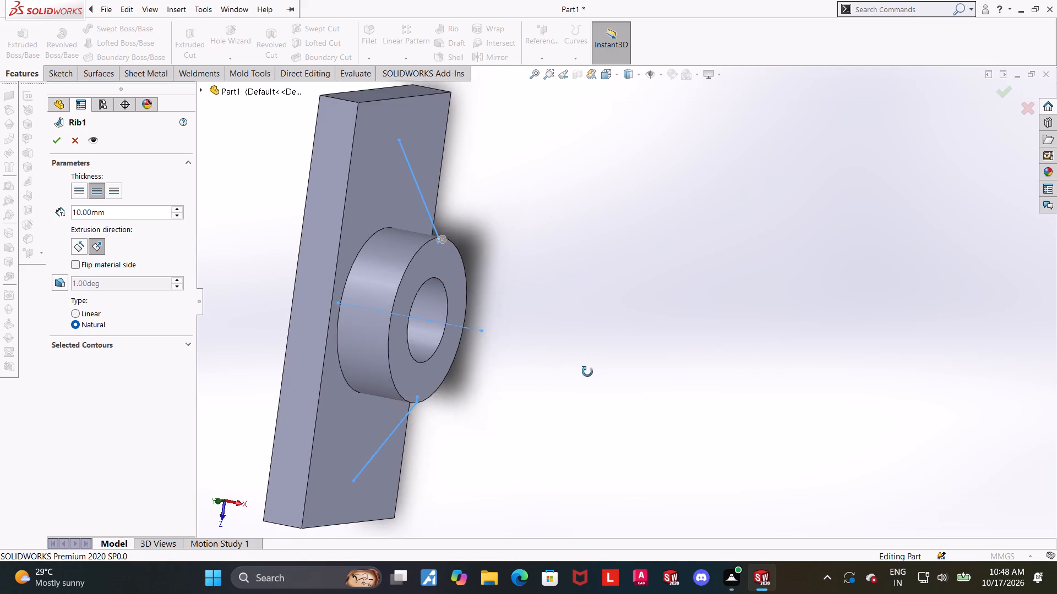
middle_drag(587, 372, 596, 345)
scroll(467, 311, down, 2)
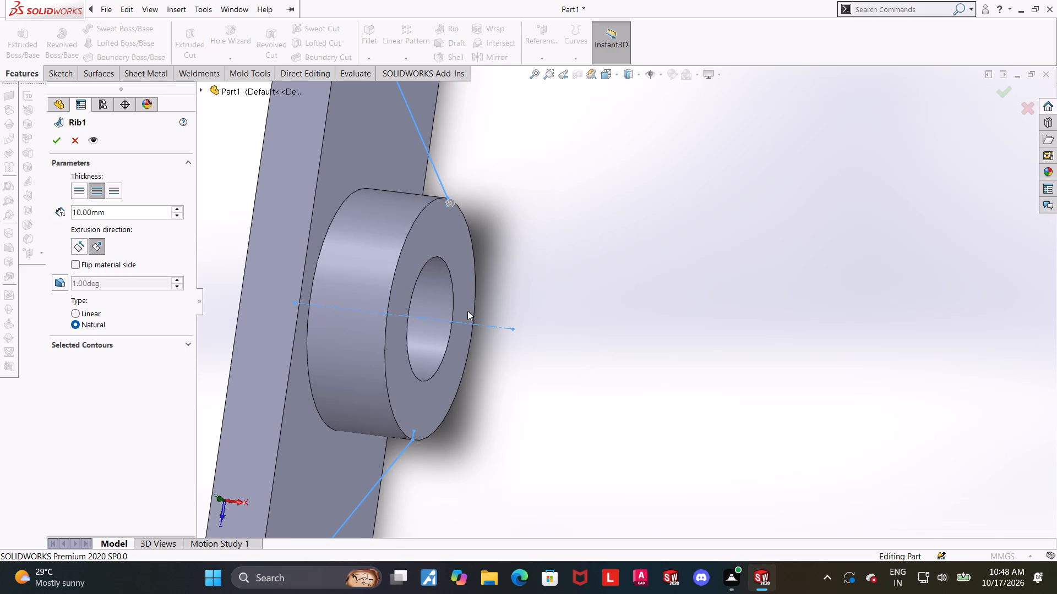
middle_drag(494, 320, 477, 355)
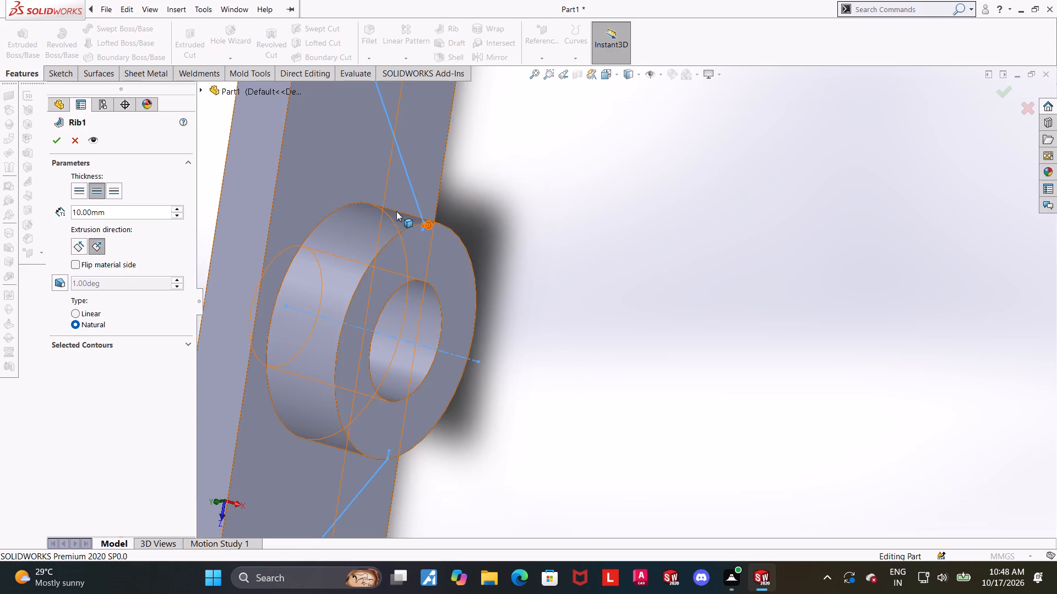
scroll(396, 211, up, 3)
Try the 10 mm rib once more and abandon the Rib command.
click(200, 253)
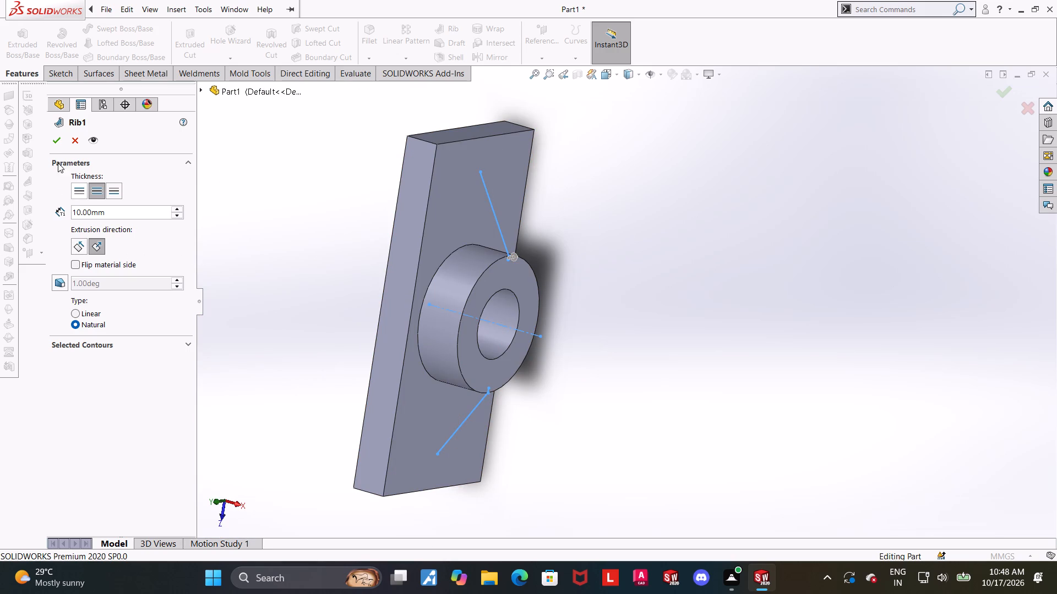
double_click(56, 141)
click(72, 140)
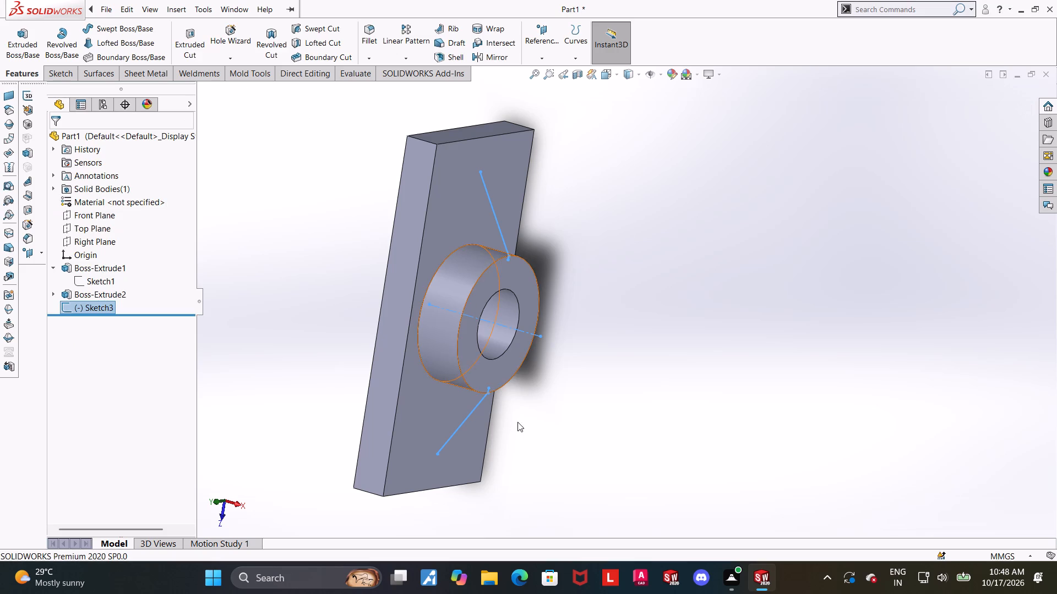
Reopen the sloped-line sketch for editing and view it square to its sketch plane.
click(517, 422)
click(83, 312)
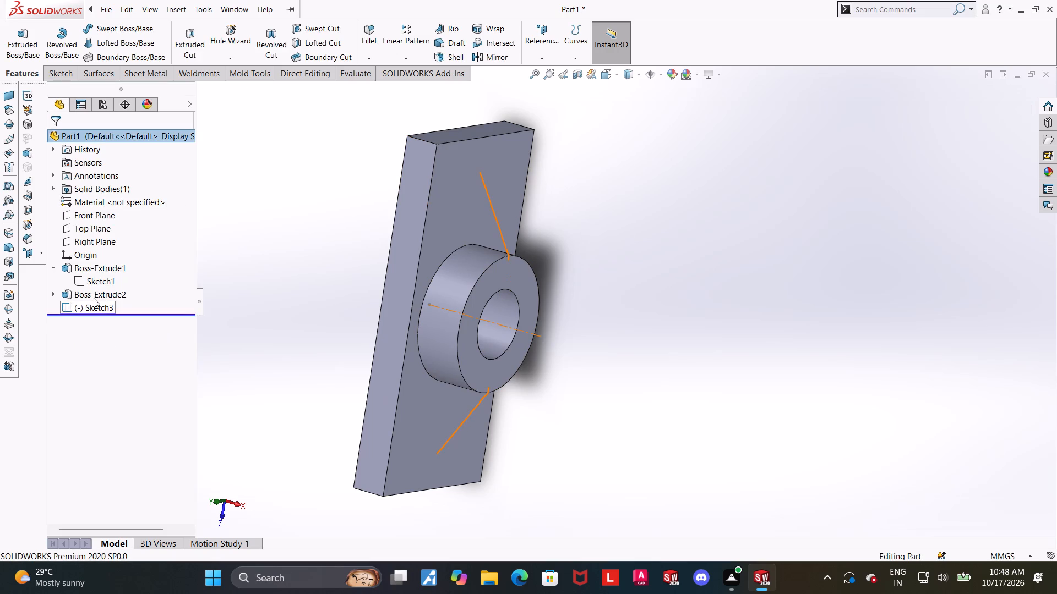
click(94, 298)
click(96, 300)
click(108, 310)
click(104, 306)
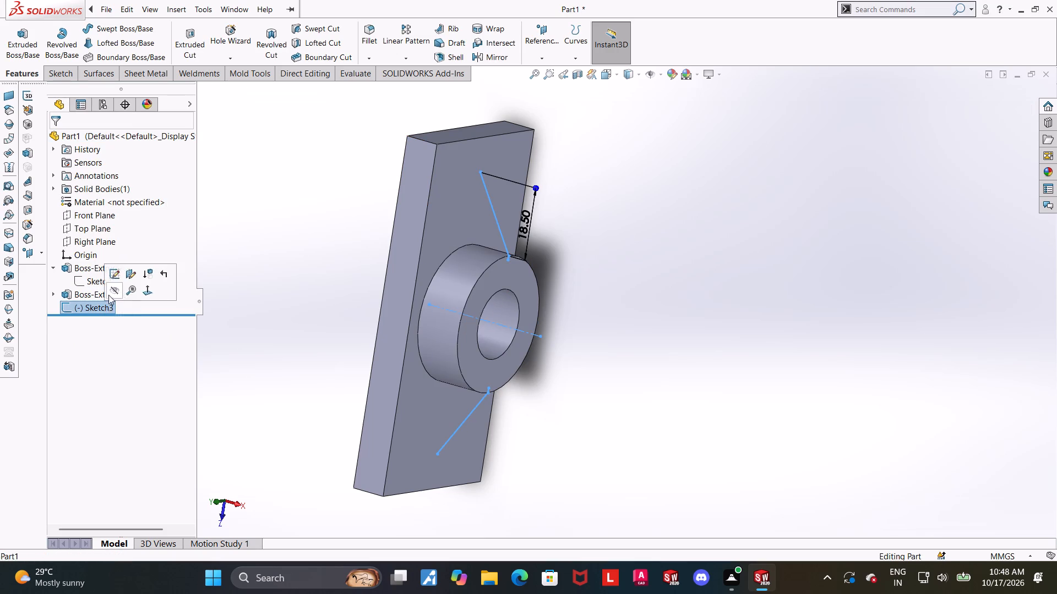
click(111, 268)
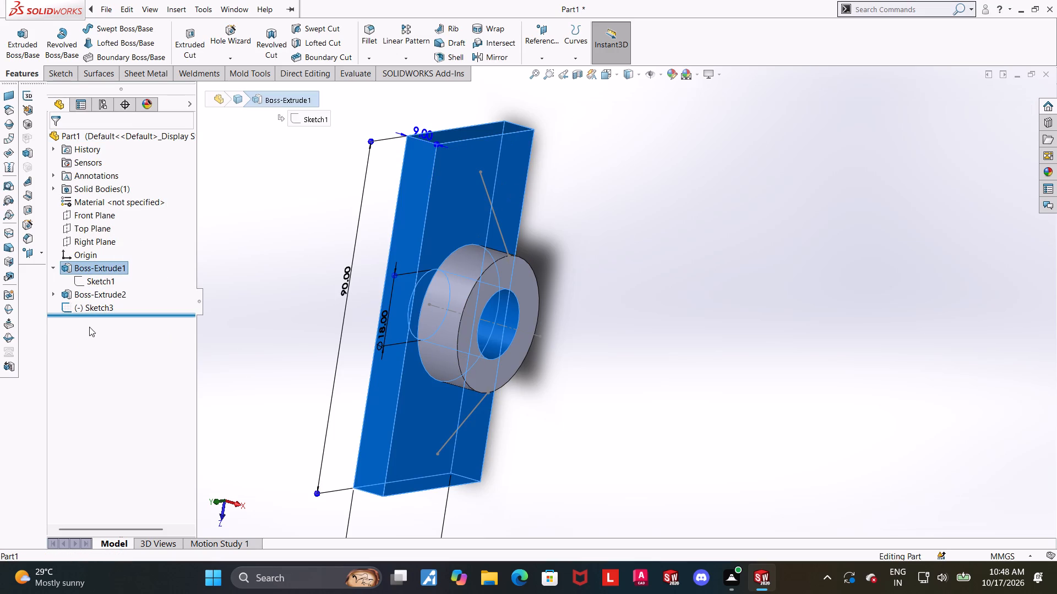
click(99, 311)
click(104, 279)
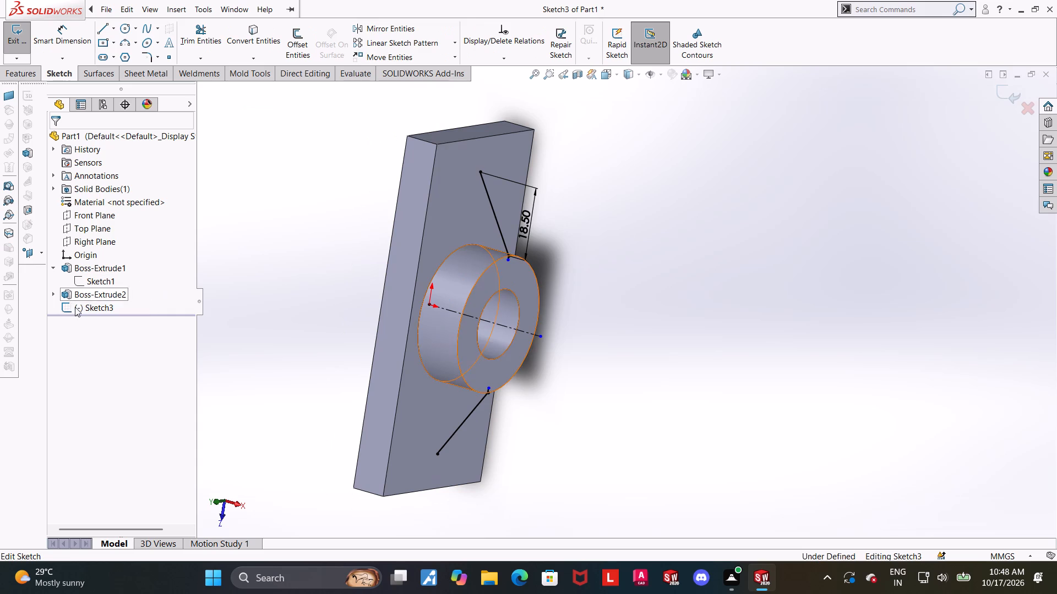
click(79, 311)
click(109, 295)
Trim away the sloped line on the undimensioned side of the ring boss and exit the sketch.
click(209, 30)
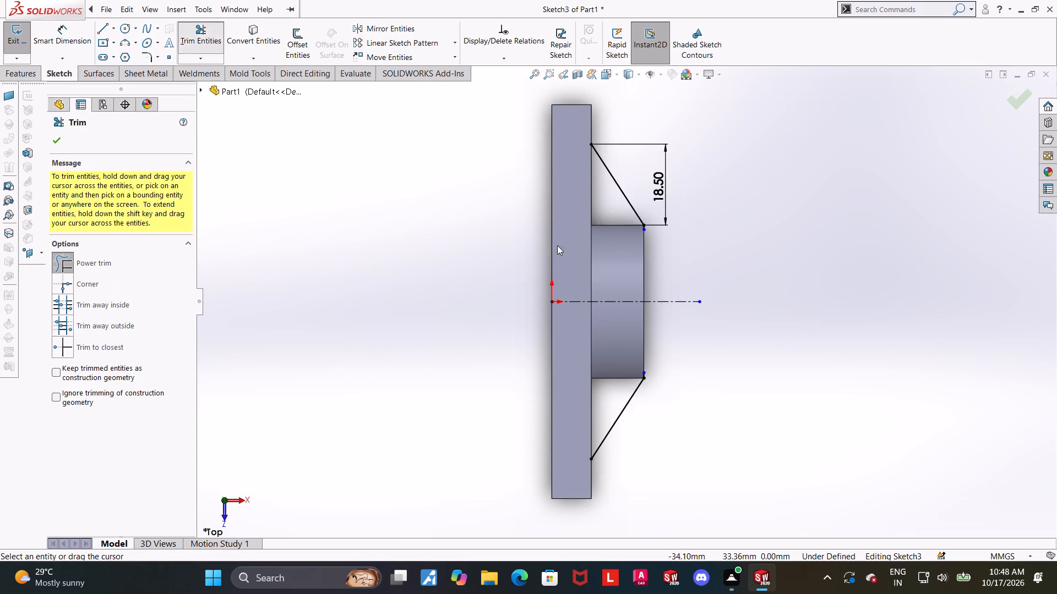
drag(578, 405, 808, 439)
drag(633, 375, 660, 377)
scroll(660, 377, up, 2)
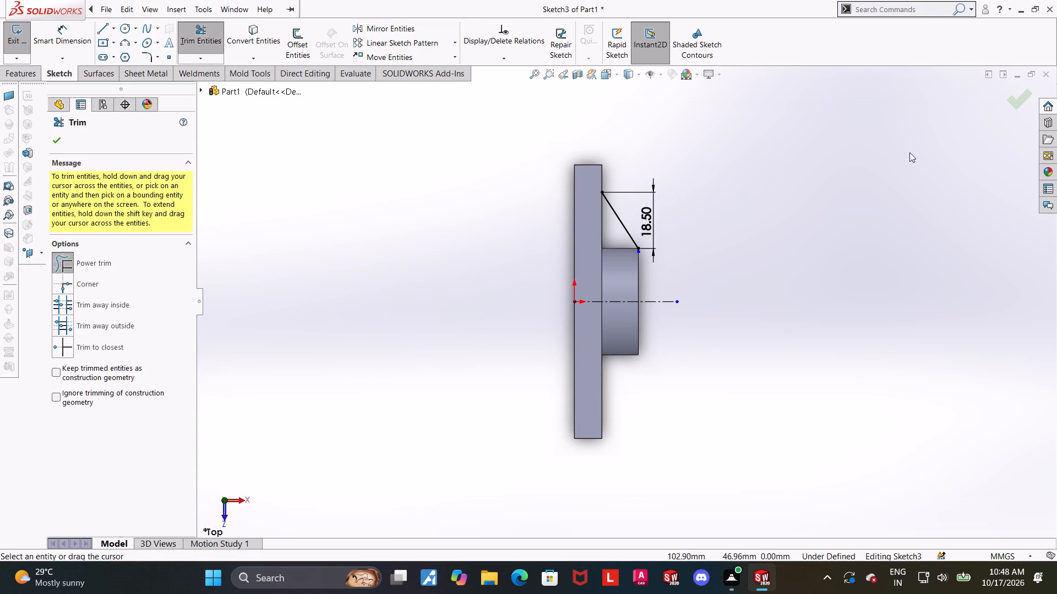
click(1019, 101)
scroll(796, 194, down, 3)
middle_drag(727, 204, 722, 206)
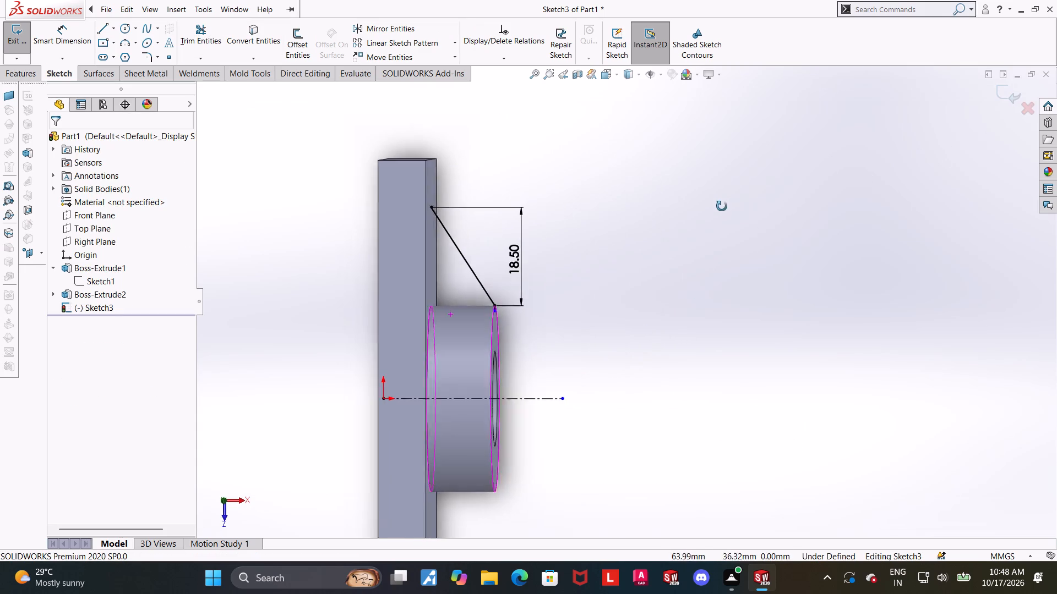
middle_drag(722, 206, 710, 209)
click(1010, 94)
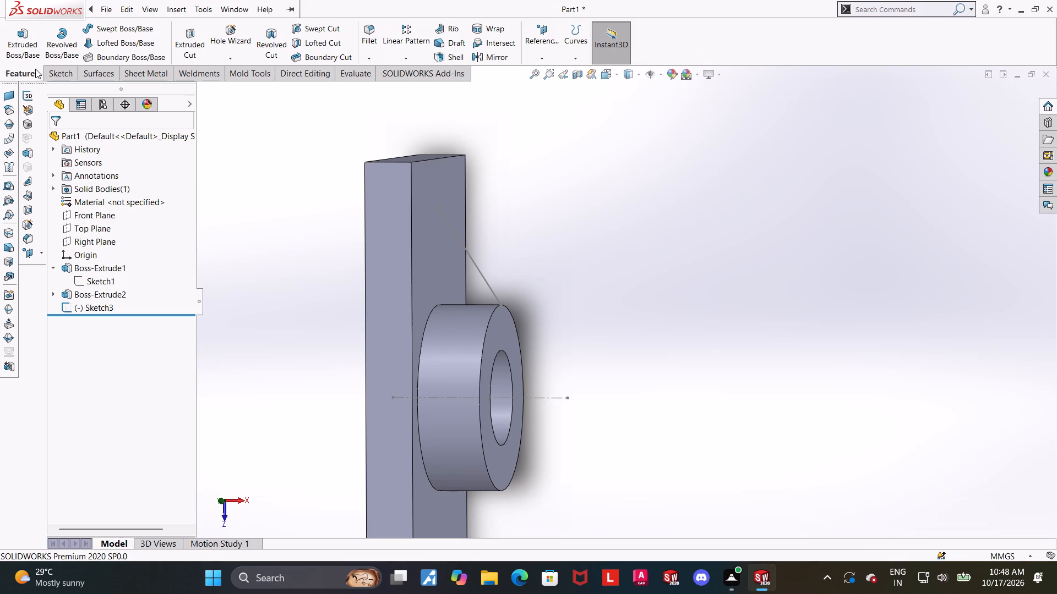
Create a rib between the plate and the ring boss from the remaining sloped sketch line.
click(456, 23)
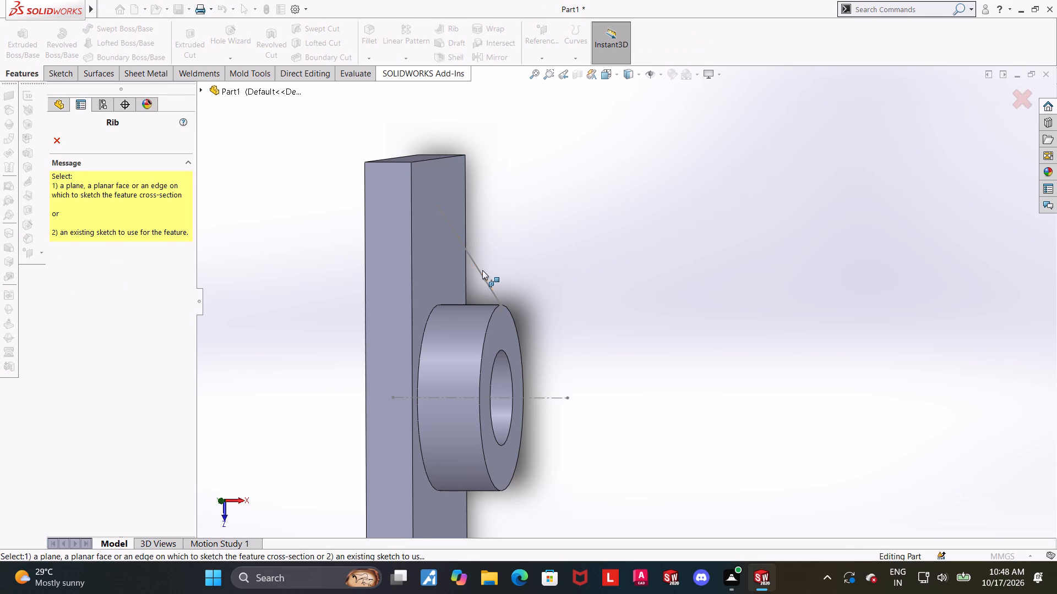
click(481, 271)
click(54, 133)
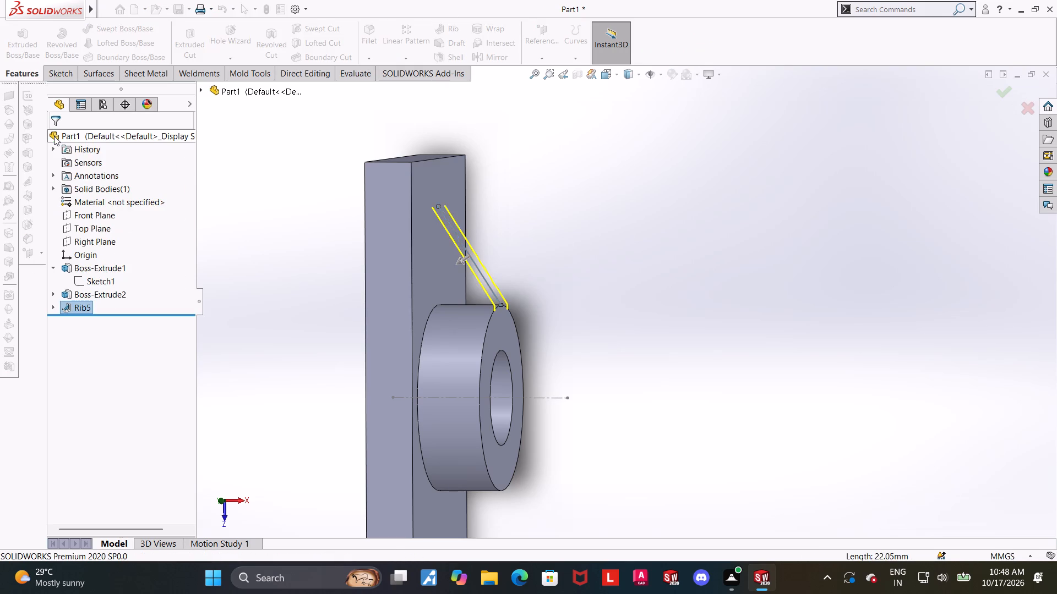
click(760, 290)
Examine from several angles how the new rib meets the plate and the ring boss's outer edge.
middle_drag(738, 302, 705, 289)
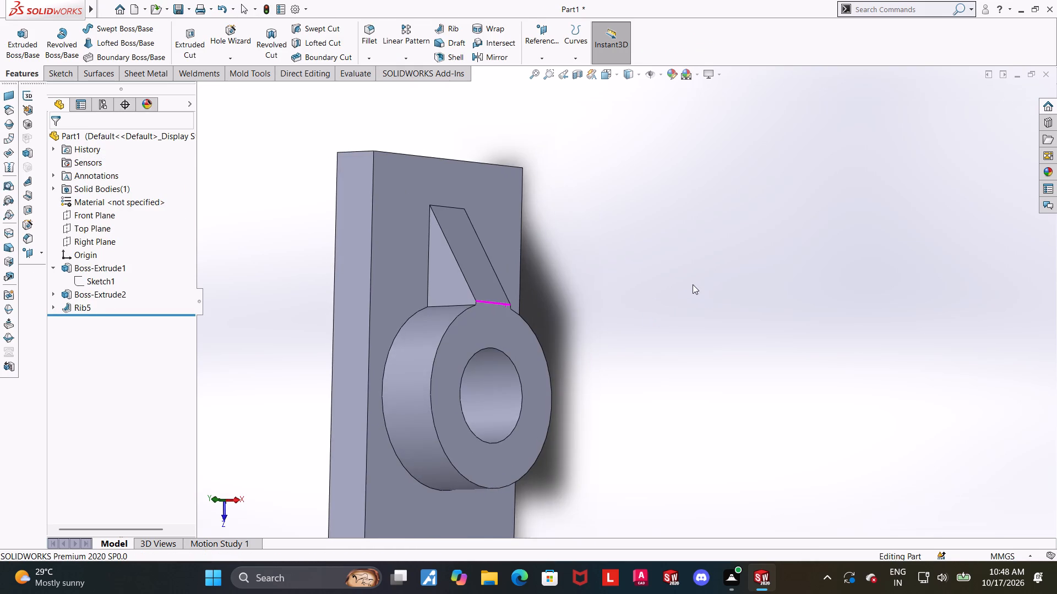
scroll(645, 335, up, 2)
scroll(571, 301, down, 4)
scroll(473, 322, up, 1)
middle_drag(514, 334, 542, 338)
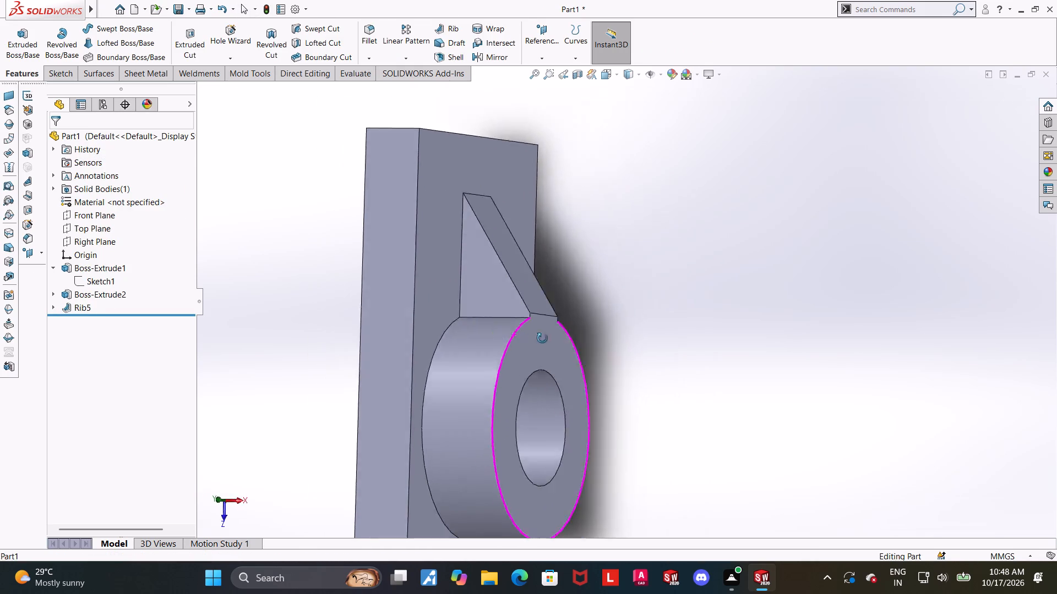
middle_drag(542, 338, 525, 373)
scroll(569, 345, down, 5)
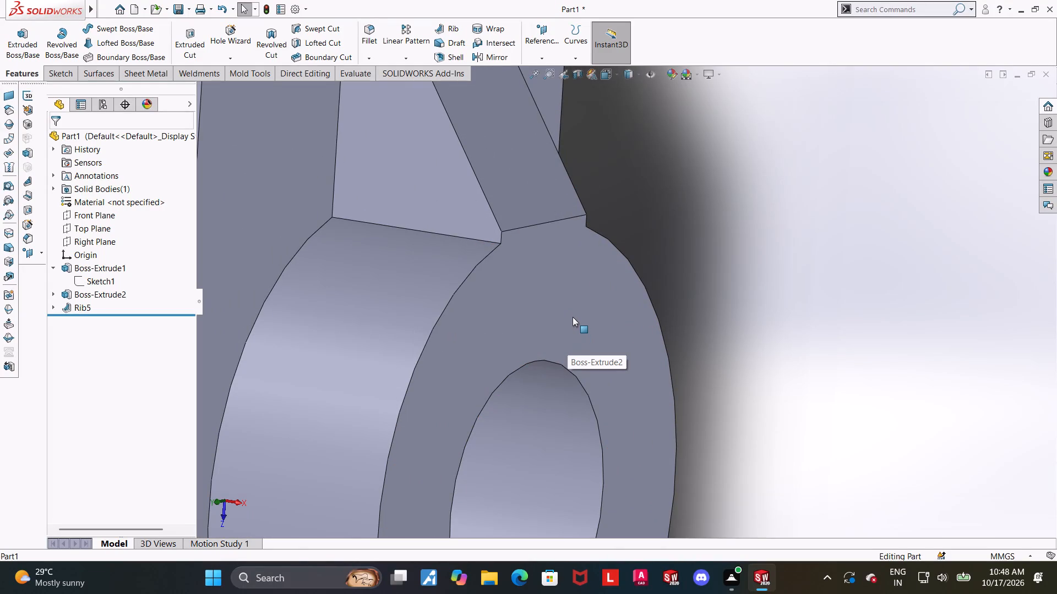
scroll(573, 317, up, 1)
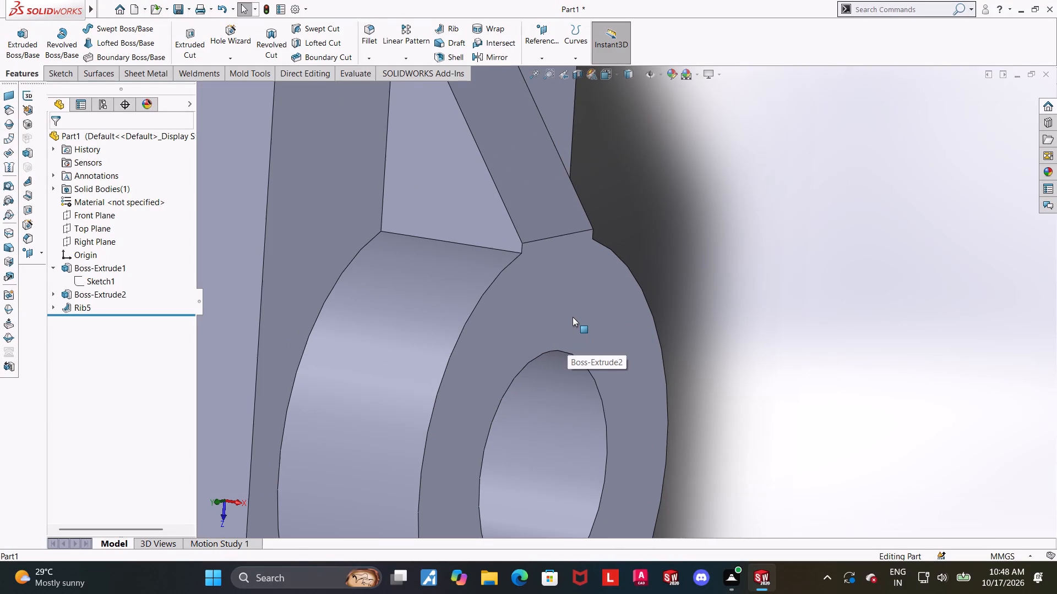
scroll(573, 317, down, 1)
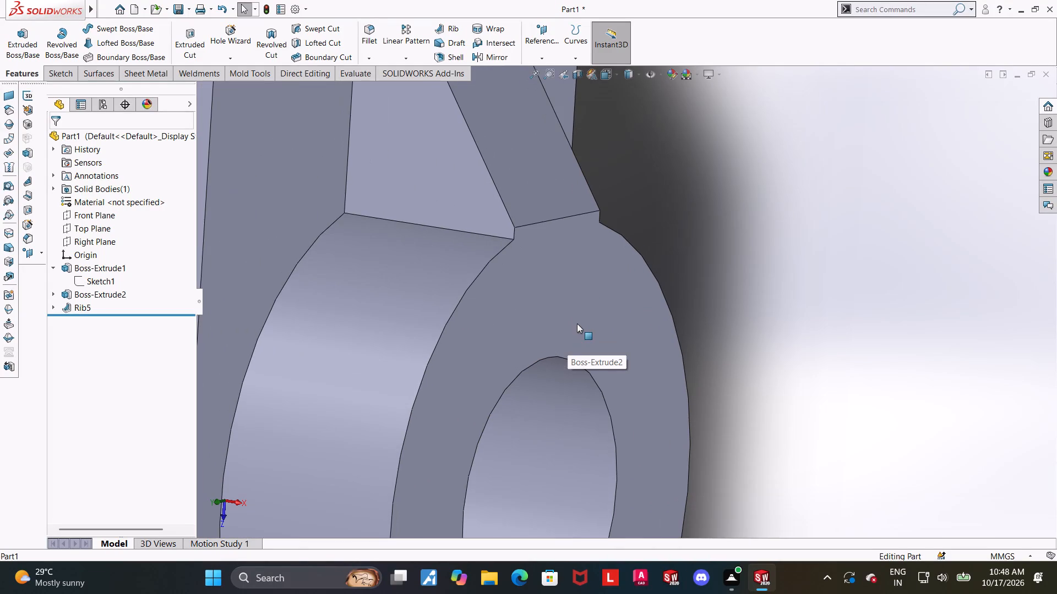
scroll(578, 324, up, 5)
scroll(617, 406, up, 3)
scroll(655, 495, down, 2)
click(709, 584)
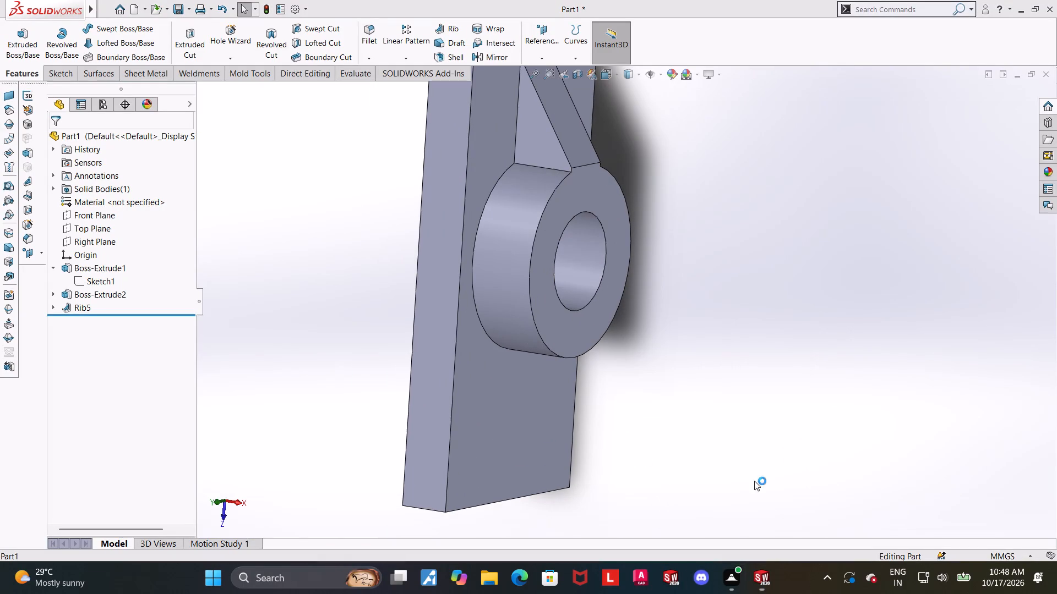
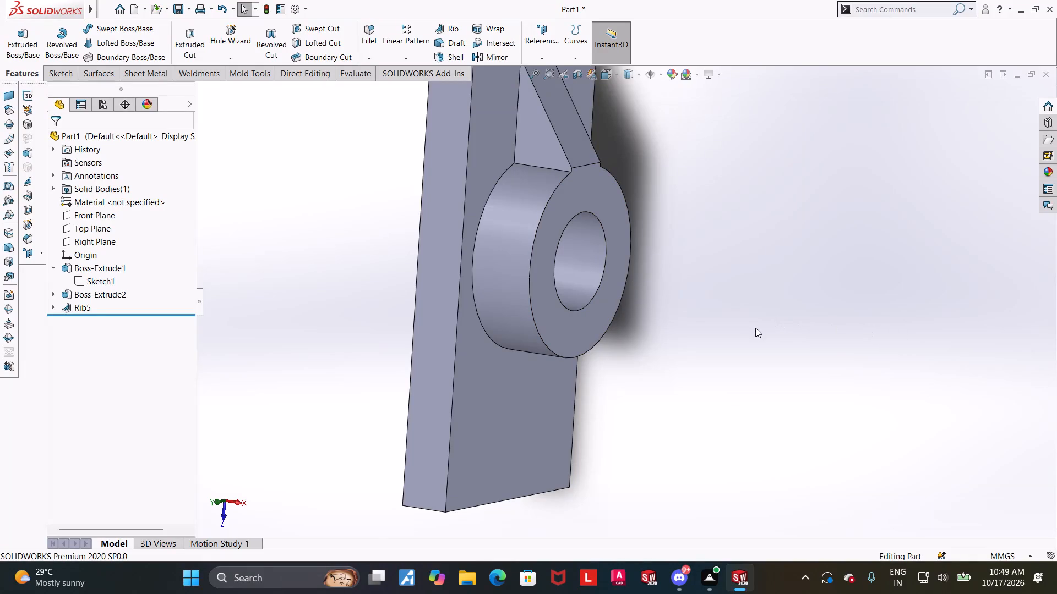
Mirror the rib about the Front Plane to the opposite side of the ring boss.
click(755, 328)
scroll(431, 285, up, 1)
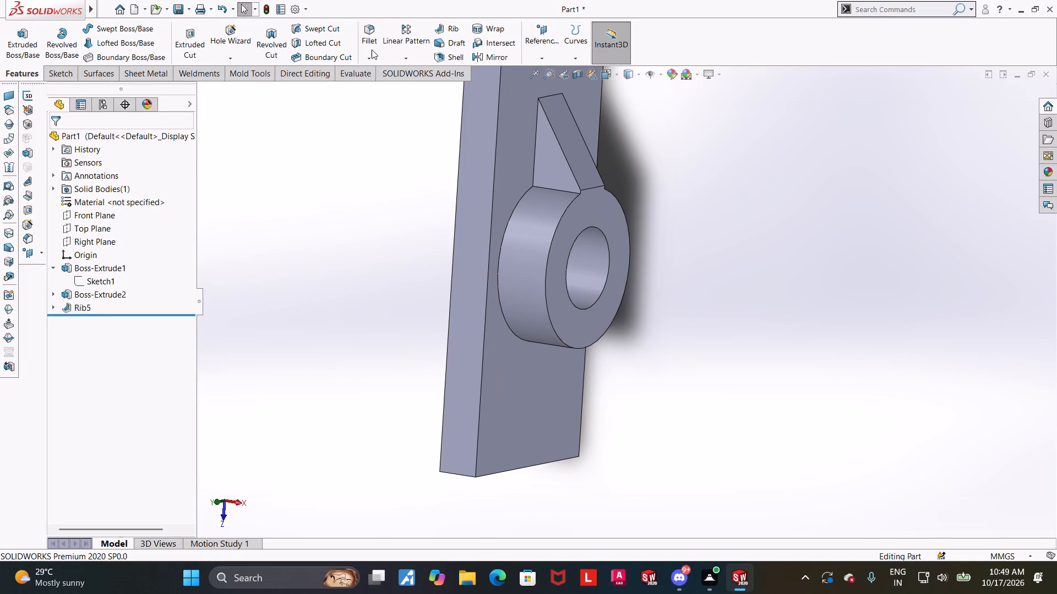
click(493, 50)
click(205, 89)
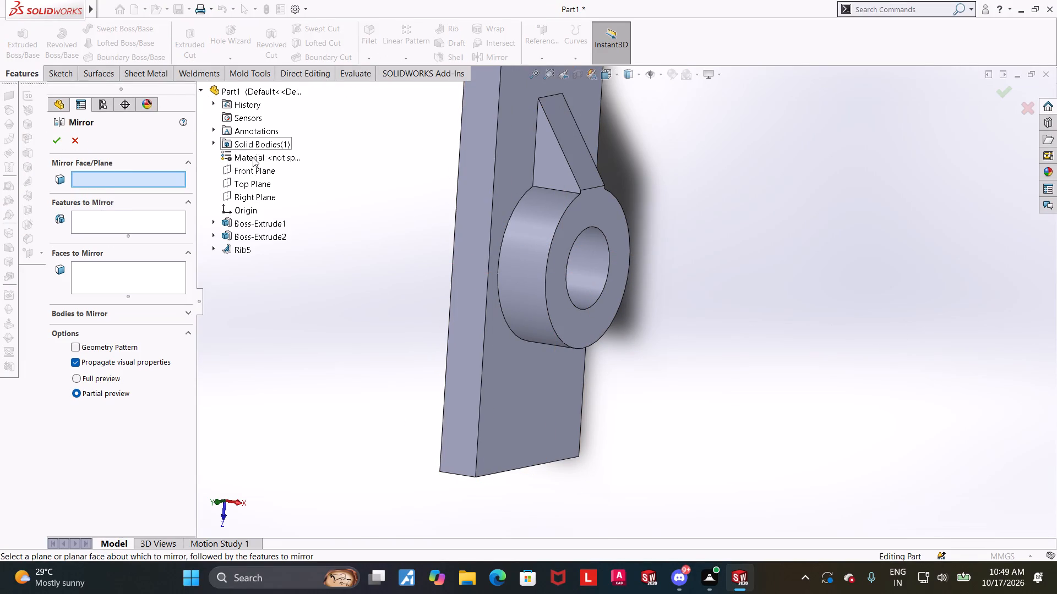
click(253, 164)
click(244, 248)
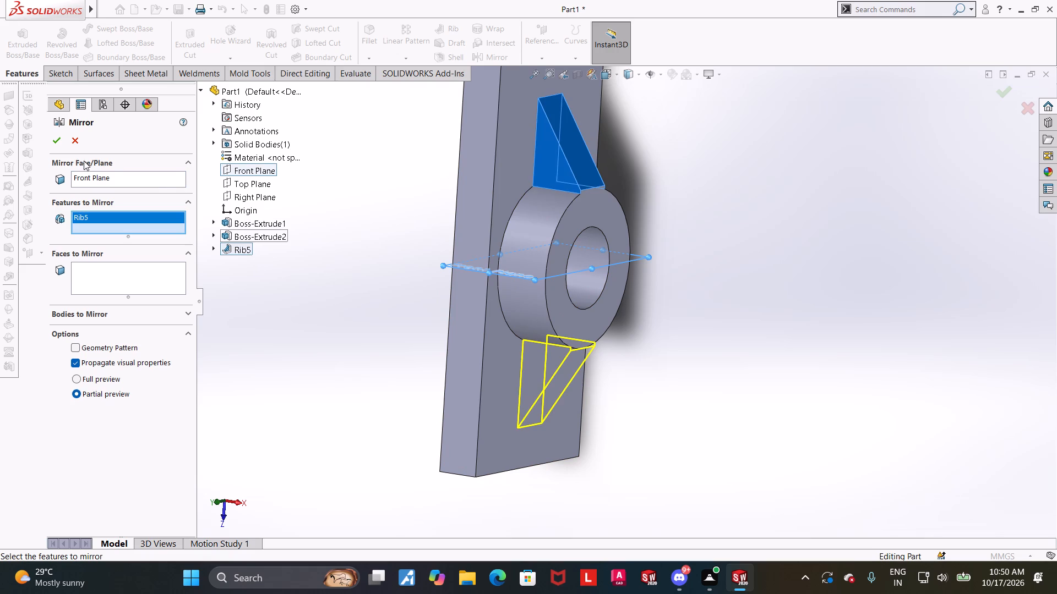
click(61, 138)
Start a new sketch on the plate's narrow 43 x 9 mm end face and view it square.
scroll(707, 267, up, 5)
click(702, 262)
scroll(646, 260, up, 1)
middle_drag(644, 260, 653, 146)
click(563, 386)
click(612, 353)
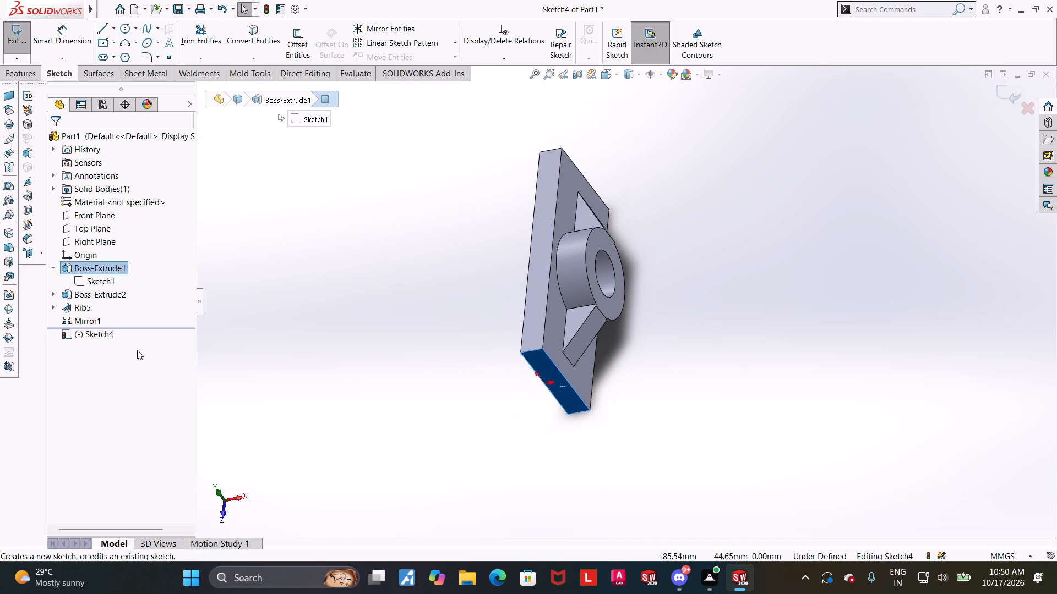
click(92, 337)
click(123, 320)
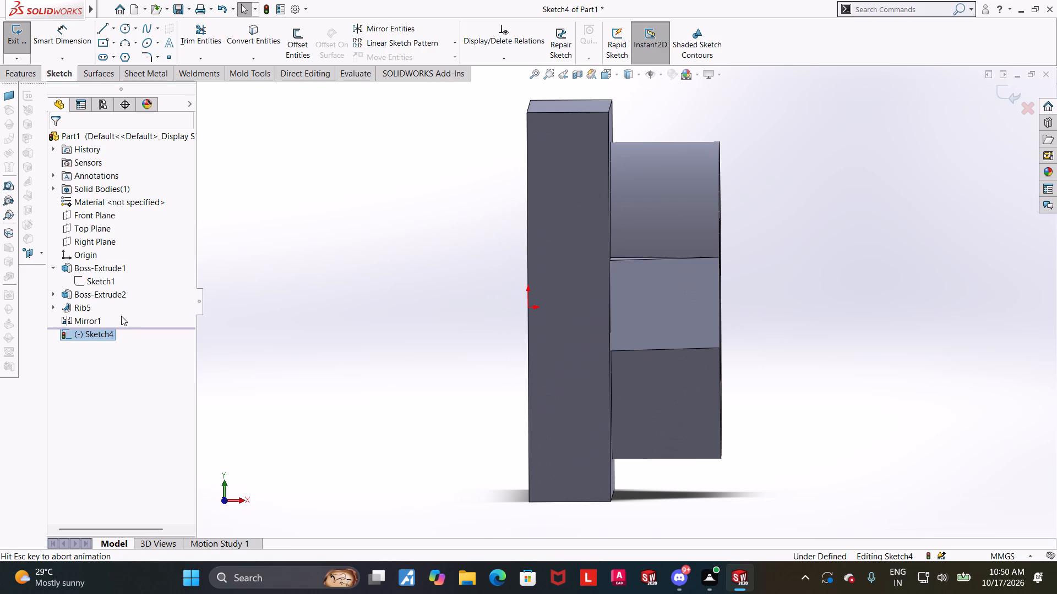
Sketch a corner rectangle about 122 x 43 mm from the plate's back upper corner, extending away from the ring boss.
scroll(451, 316, up, 4)
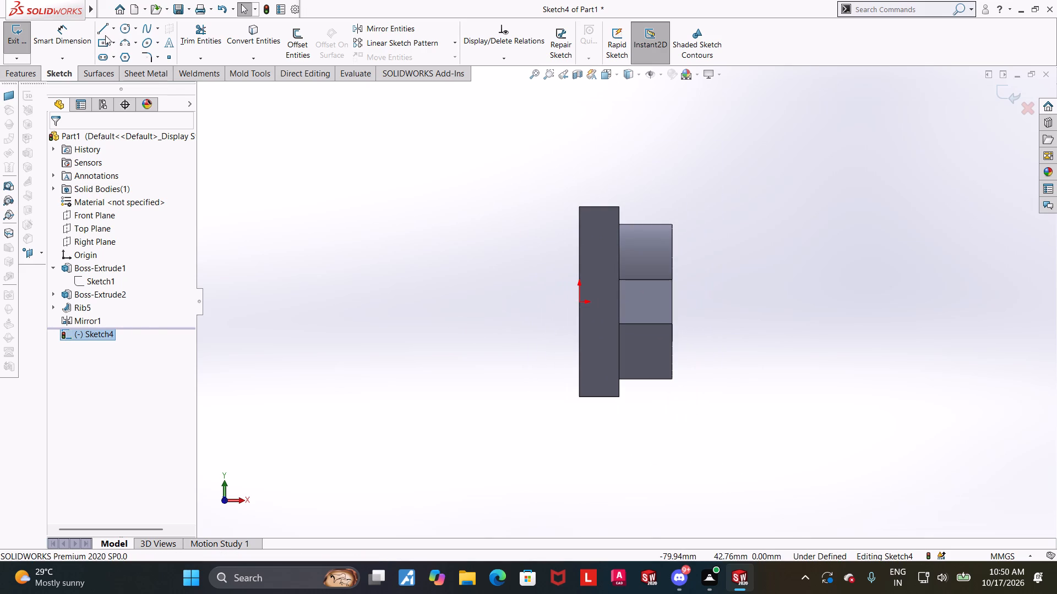
click(113, 45)
click(117, 61)
scroll(438, 154, up, 1)
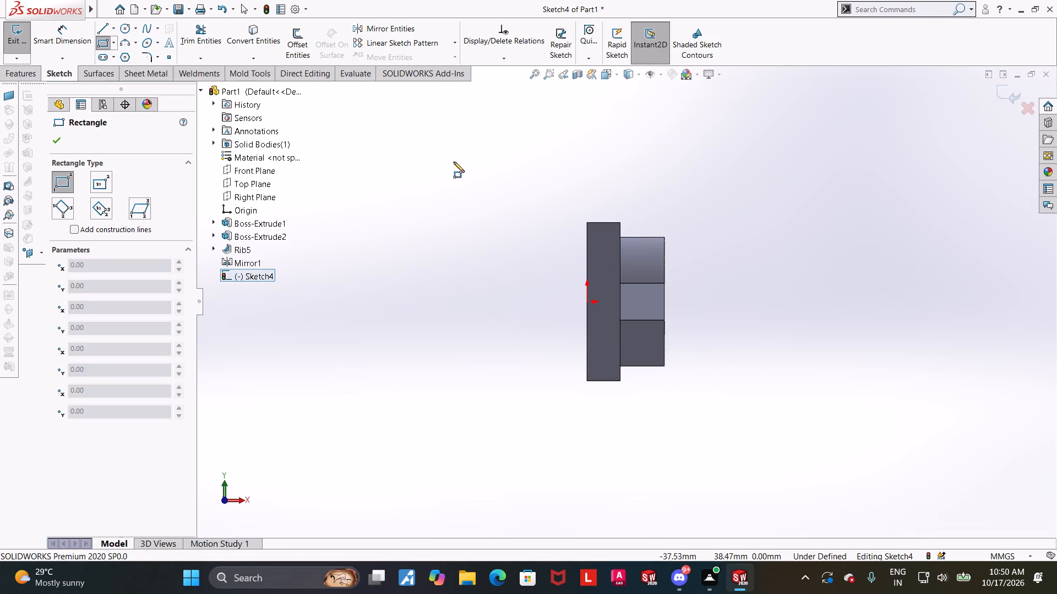
scroll(455, 162, up, 1)
scroll(472, 107, down, 2)
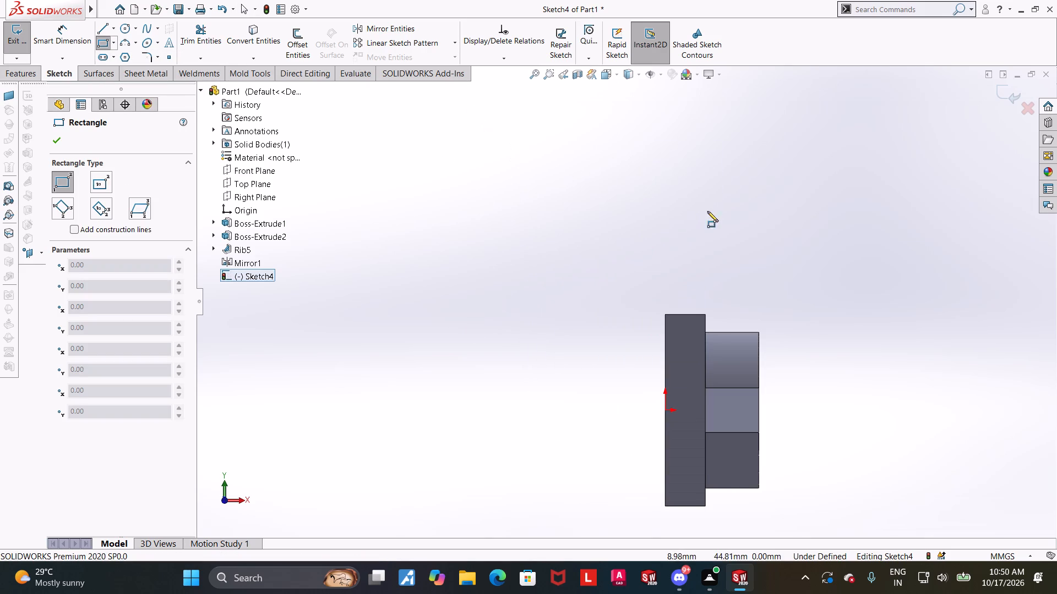
click(666, 315)
scroll(664, 318, up, 3)
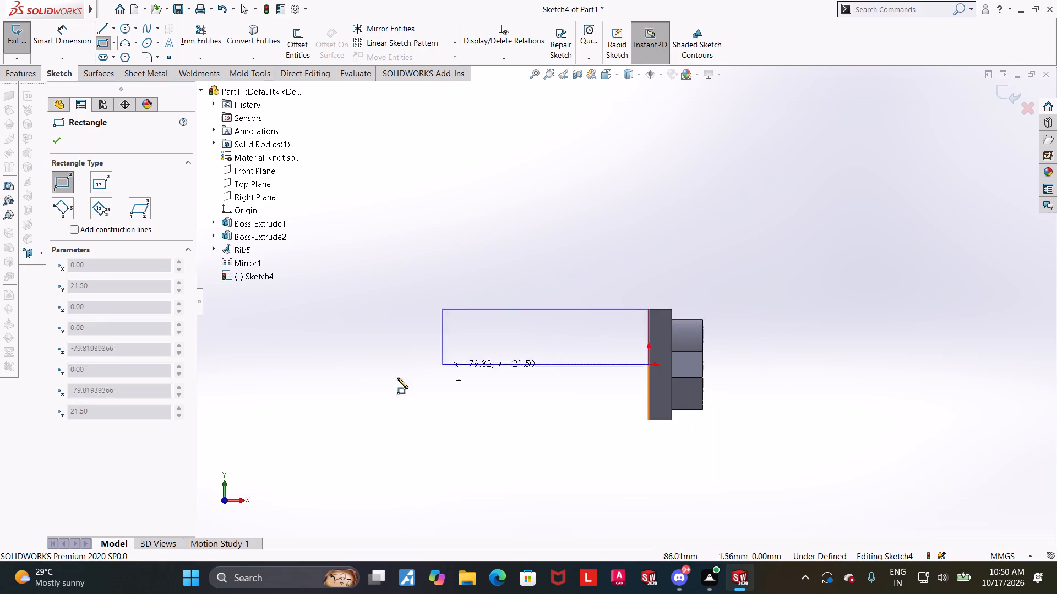
click(334, 418)
key(Escape)
Make the rectangle's lower line collinear with the lower edge of the plate's end face.
click(615, 415)
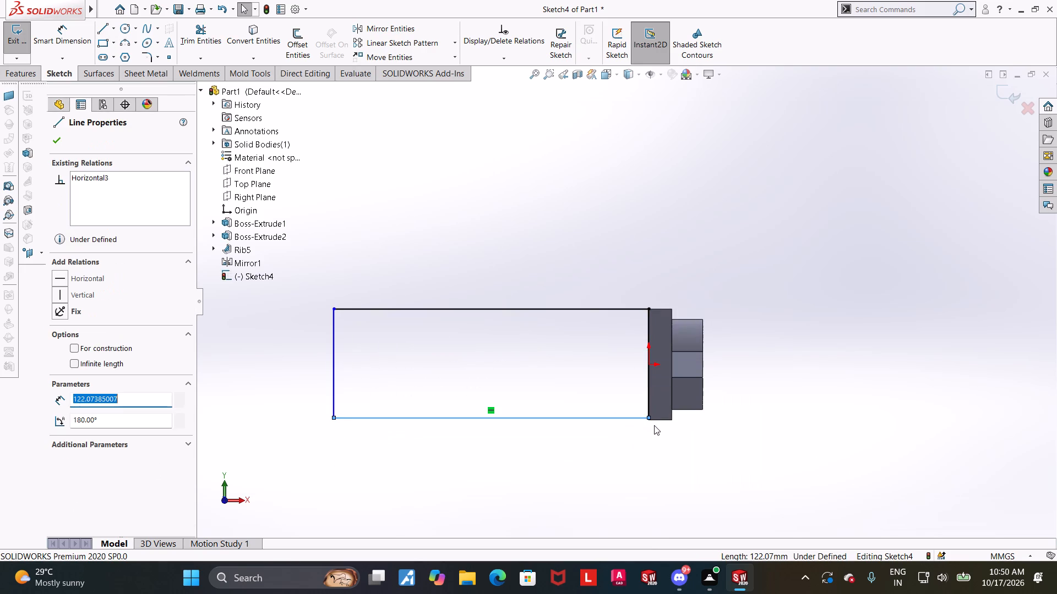
ctrl+click(657, 420)
click(62, 337)
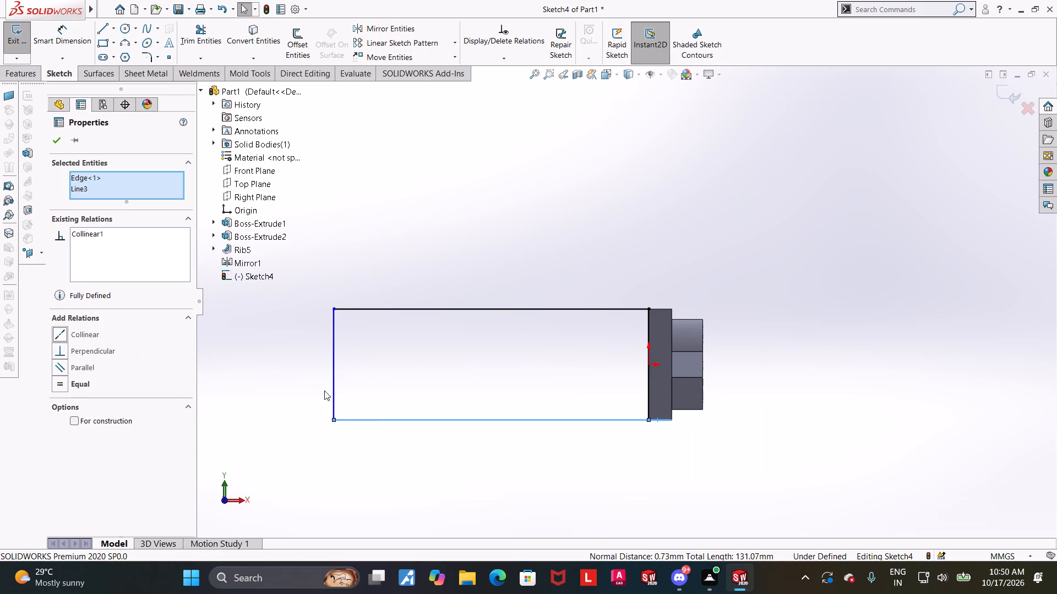
scroll(610, 443, up, 3)
scroll(524, 301, down, 3)
key(Escape)
key(Escape)
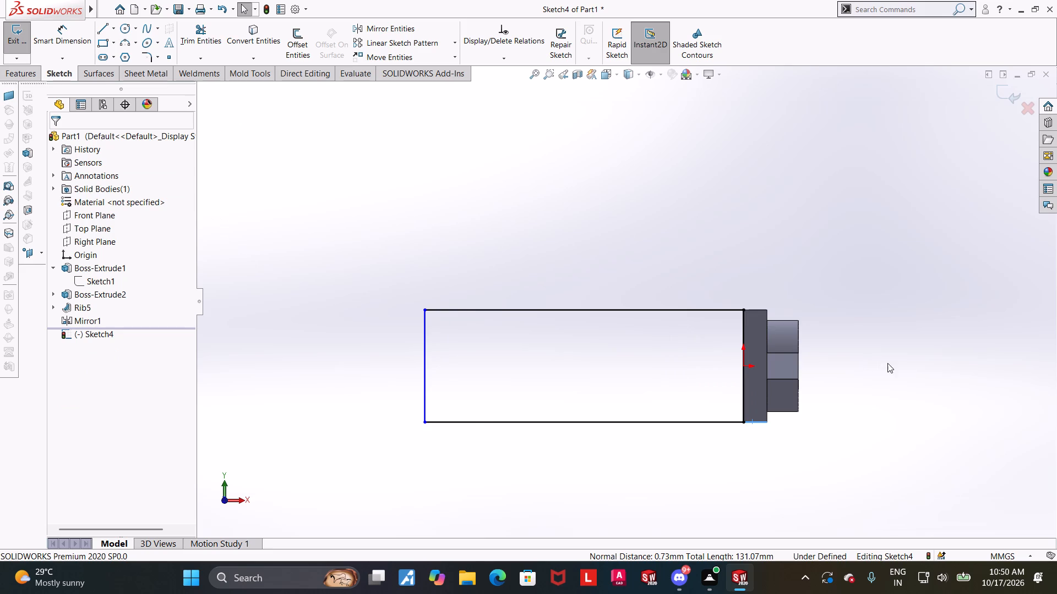
scroll(887, 363, up, 1)
scroll(515, 294, down, 1)
key(Escape)
key(Escape)
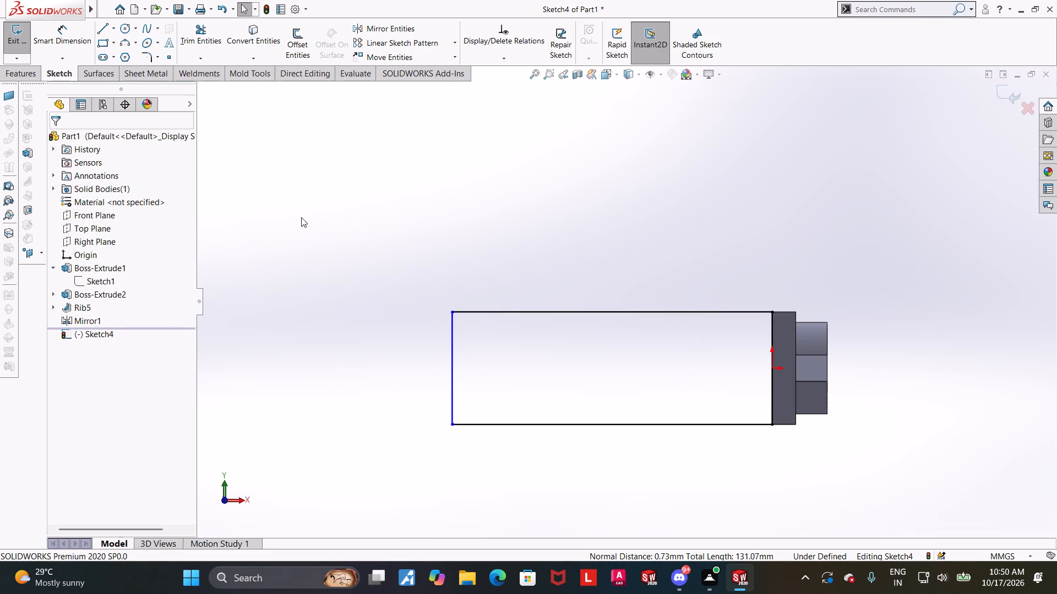
Dimension the rectangle's far end line 137 mm from the ring boss's outer face and exit the sketch.
click(51, 46)
scroll(622, 356, up, 1)
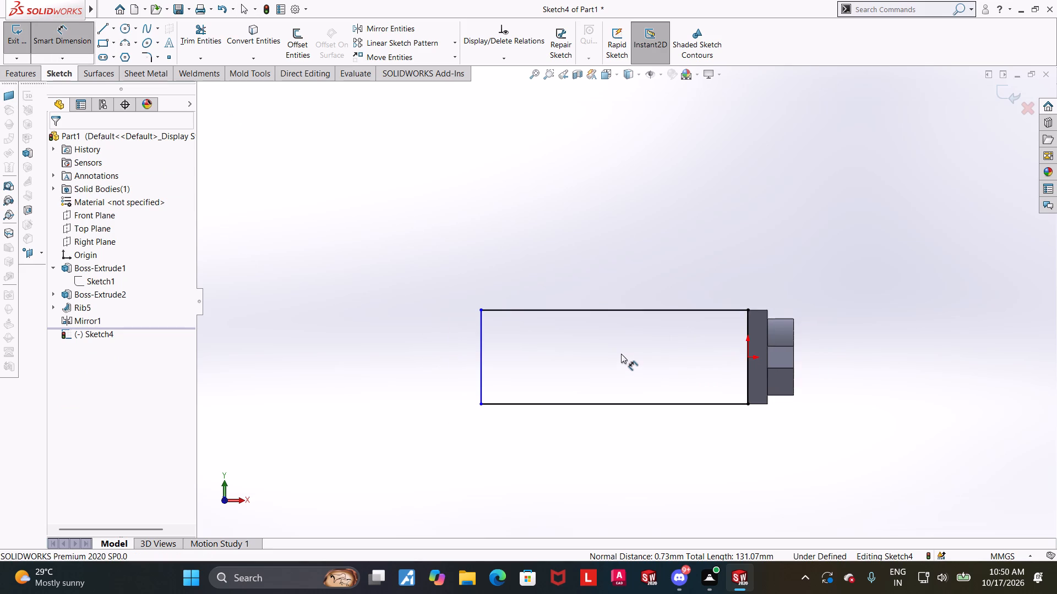
scroll(621, 353, down, 1)
click(455, 351)
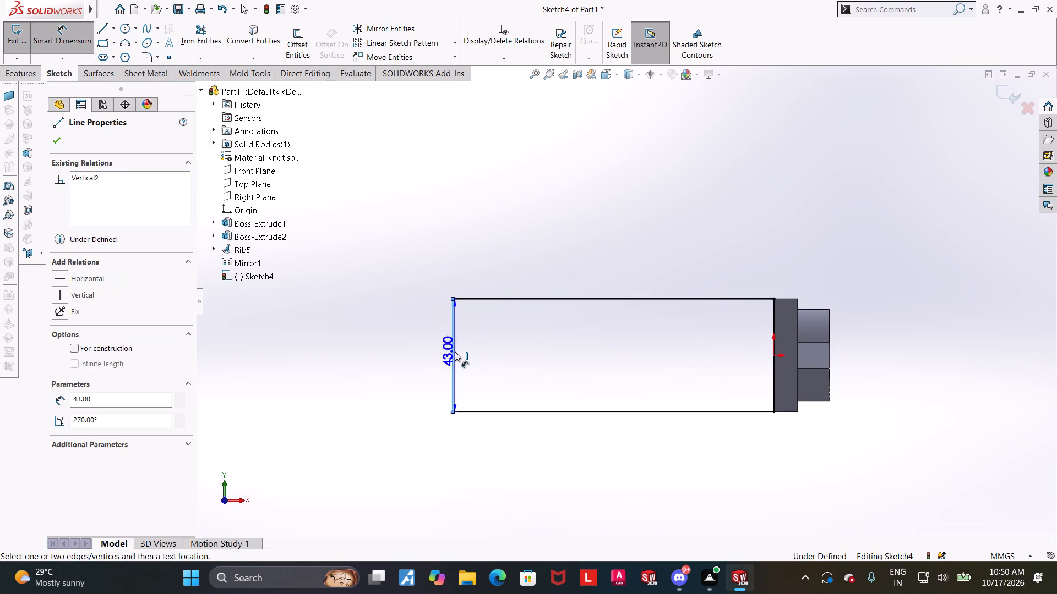
scroll(635, 372, up, 1)
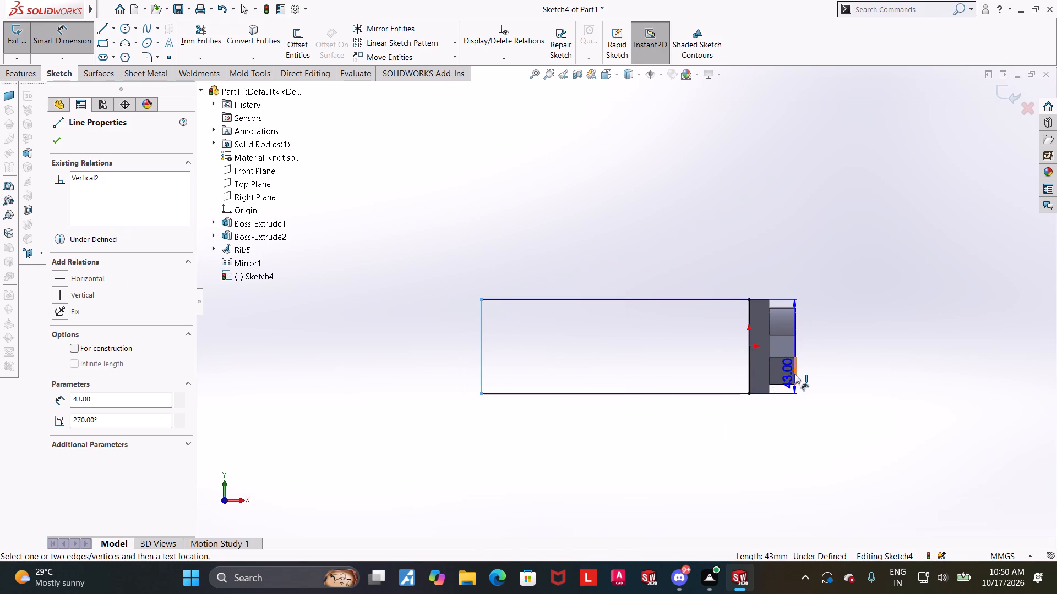
click(794, 374)
click(753, 442)
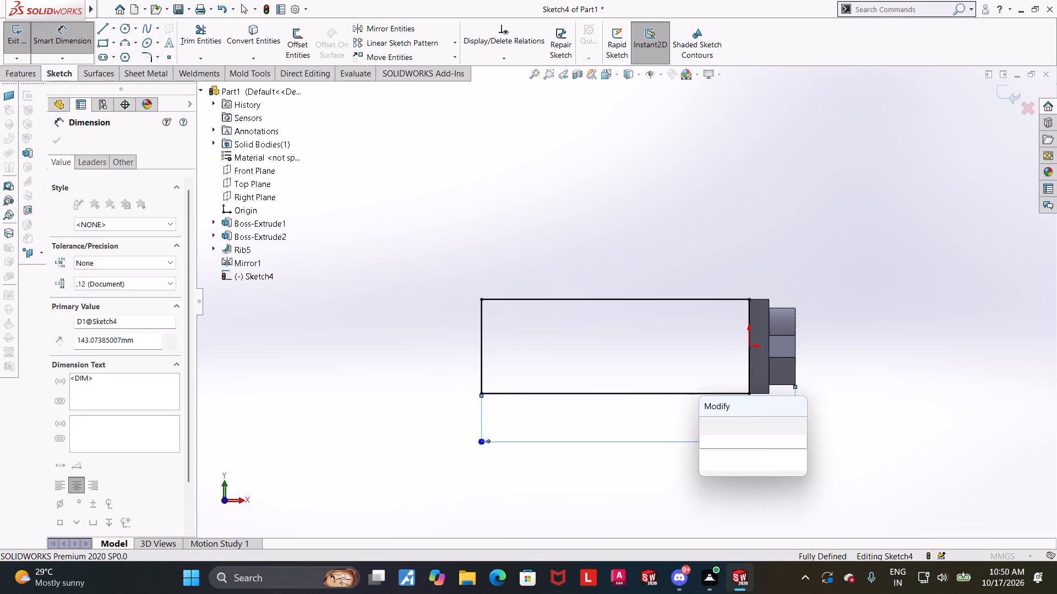
text(137)
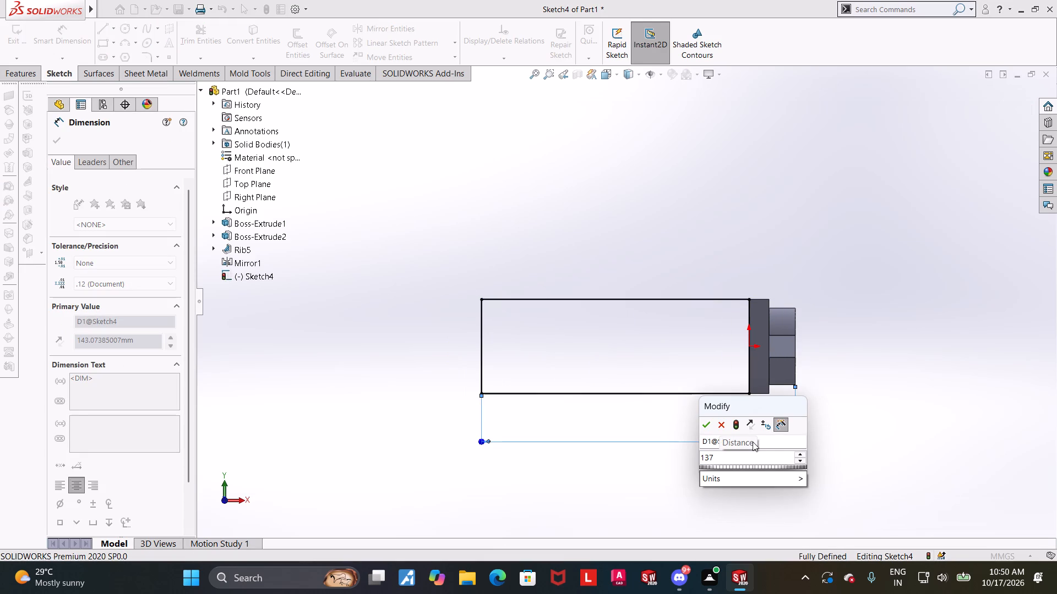
key(Return)
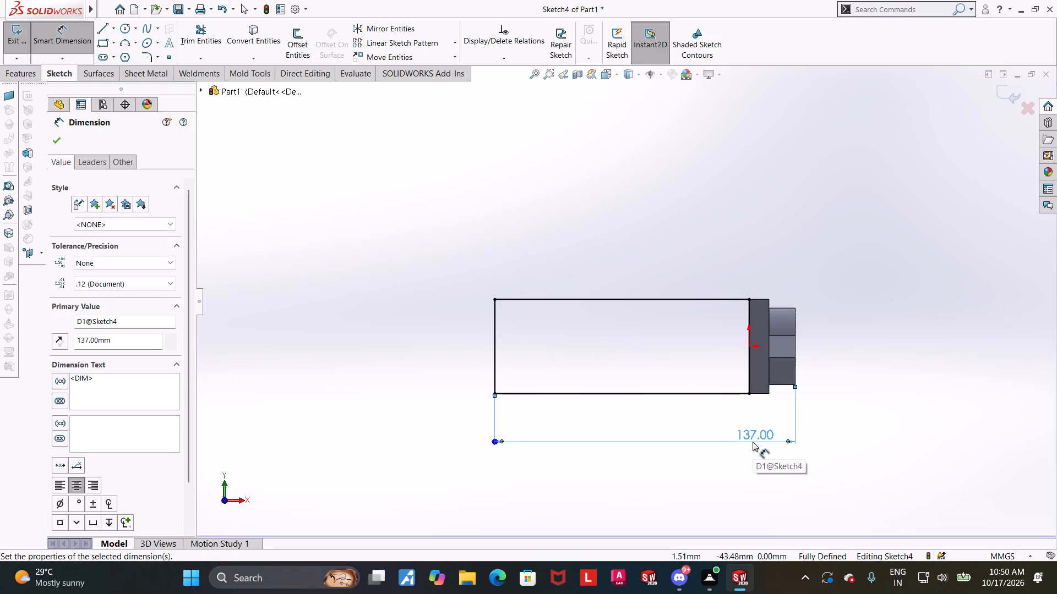
scroll(838, 417, up, 1)
scroll(778, 361, down, 2)
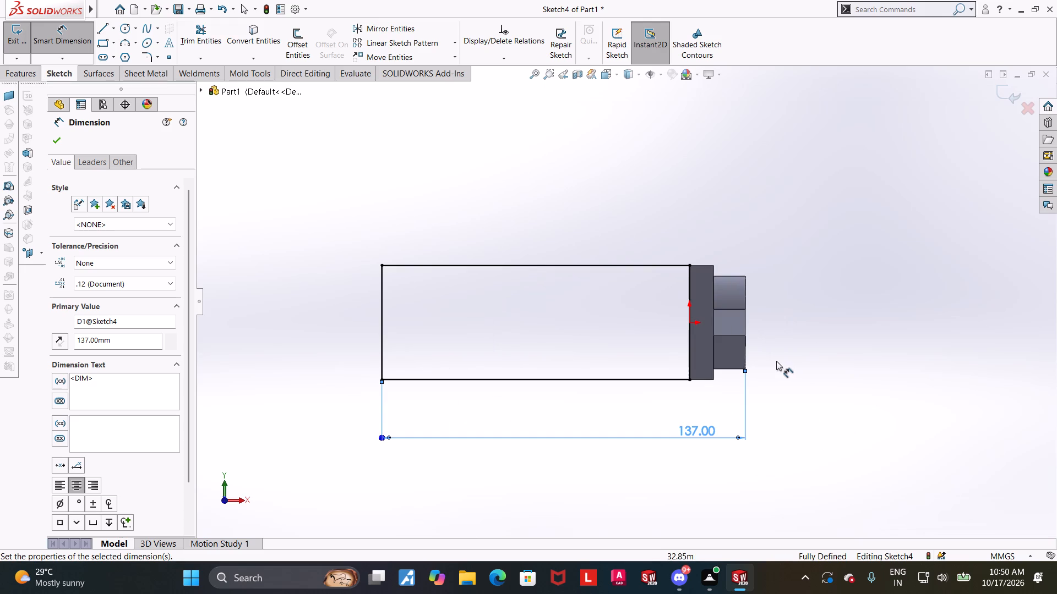
scroll(600, 336, up, 1)
scroll(605, 238, down, 2)
click(877, 256)
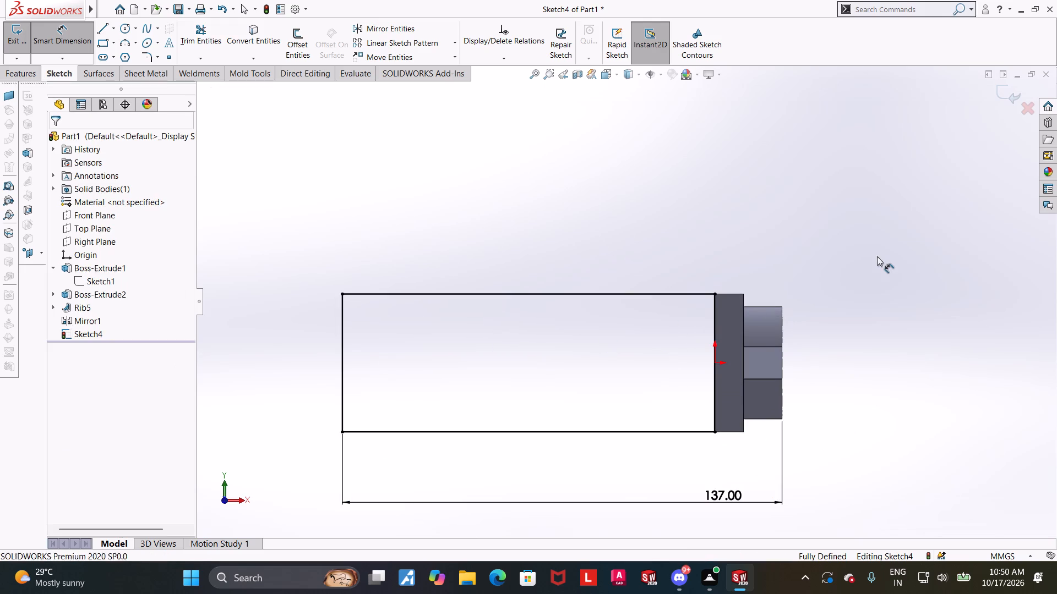
click(996, 94)
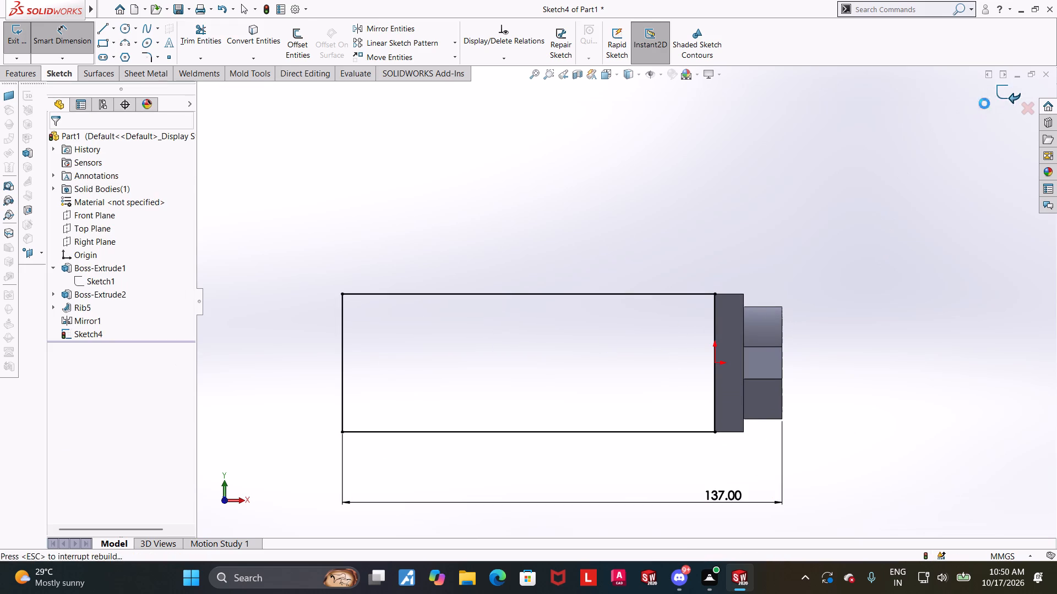
Reopen the rectangle sketch and draw a 21.5 mm radius circle centred on the far end line's midpoint, through its upper corner.
scroll(952, 141, up, 4)
middle_drag(816, 213, 826, 213)
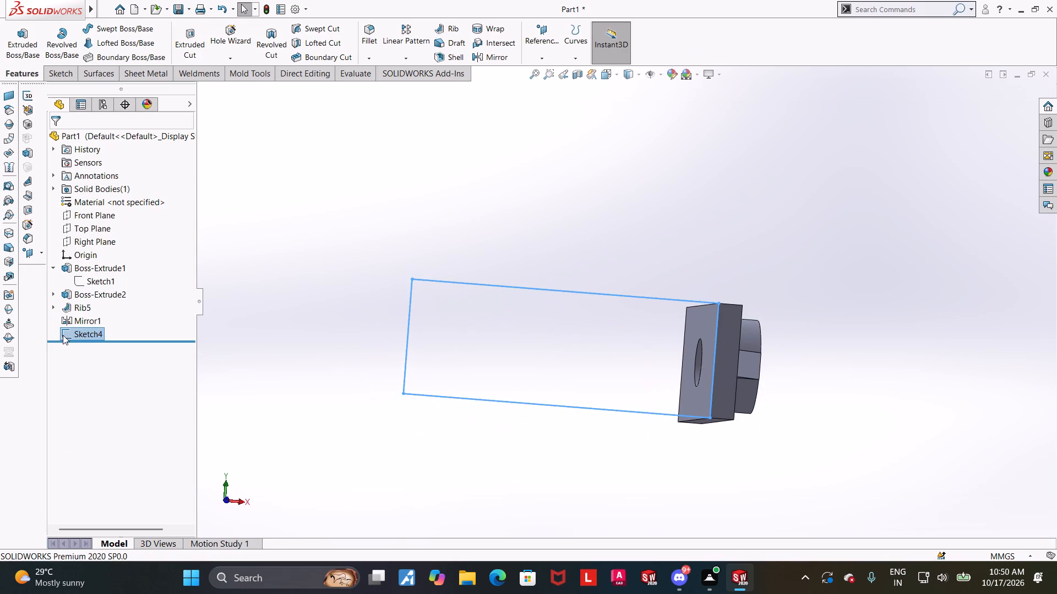
click(74, 339)
click(79, 329)
click(87, 299)
click(91, 330)
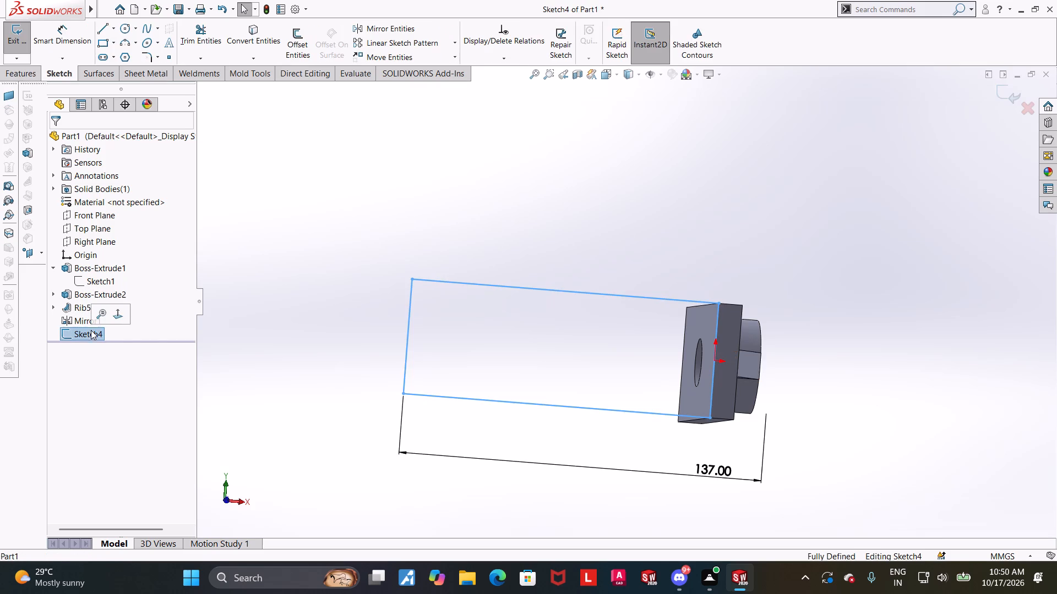
click(118, 313)
scroll(573, 401, up, 2)
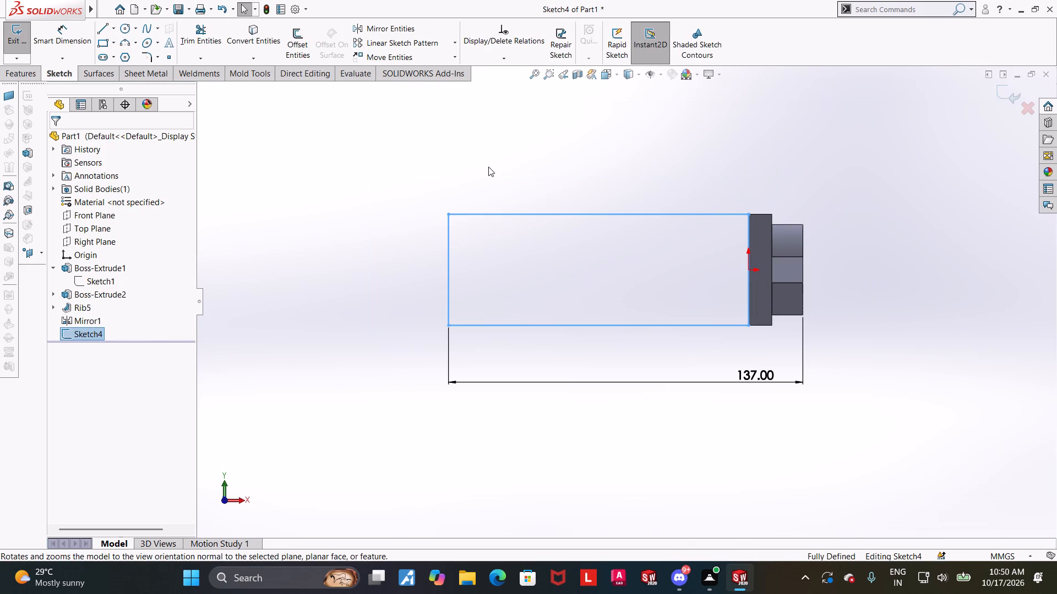
click(128, 25)
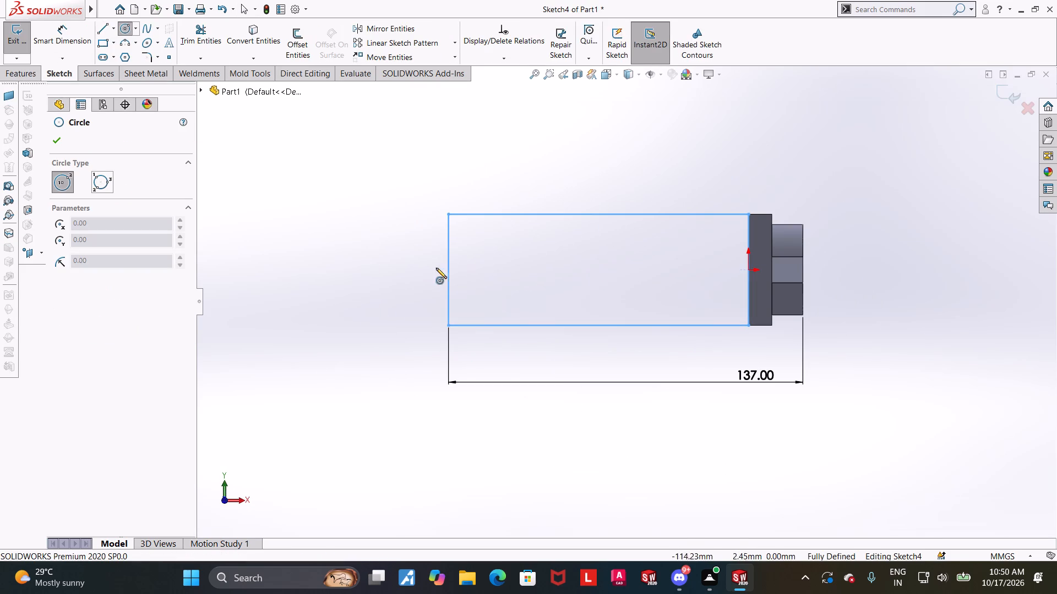
click(448, 267)
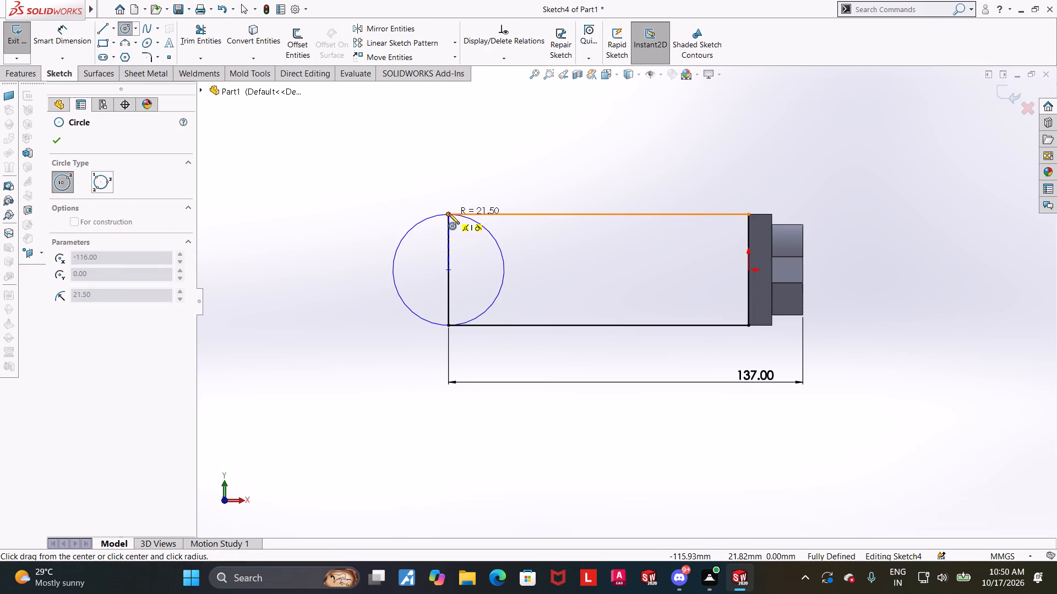
click(449, 213)
key(Escape)
key(Escape)
key(Escape)
Trim away the circle's inner half and the rectangle's far end line, leaving a rounded end.
click(203, 38)
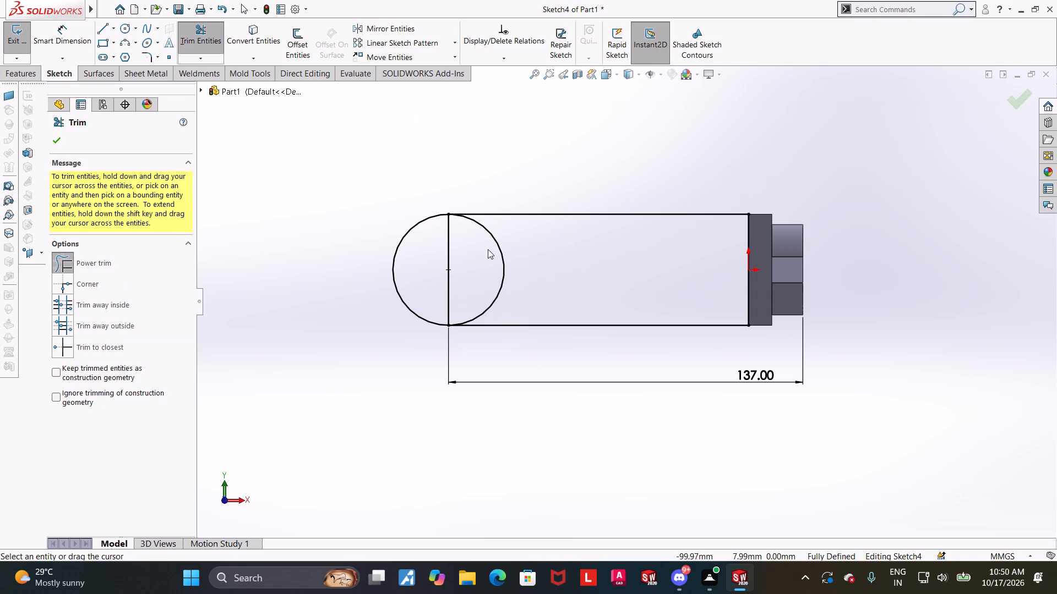
drag(488, 249, 564, 248)
drag(466, 272, 447, 272)
scroll(473, 282, up, 2)
key(Escape)
scroll(671, 222, down, 2)
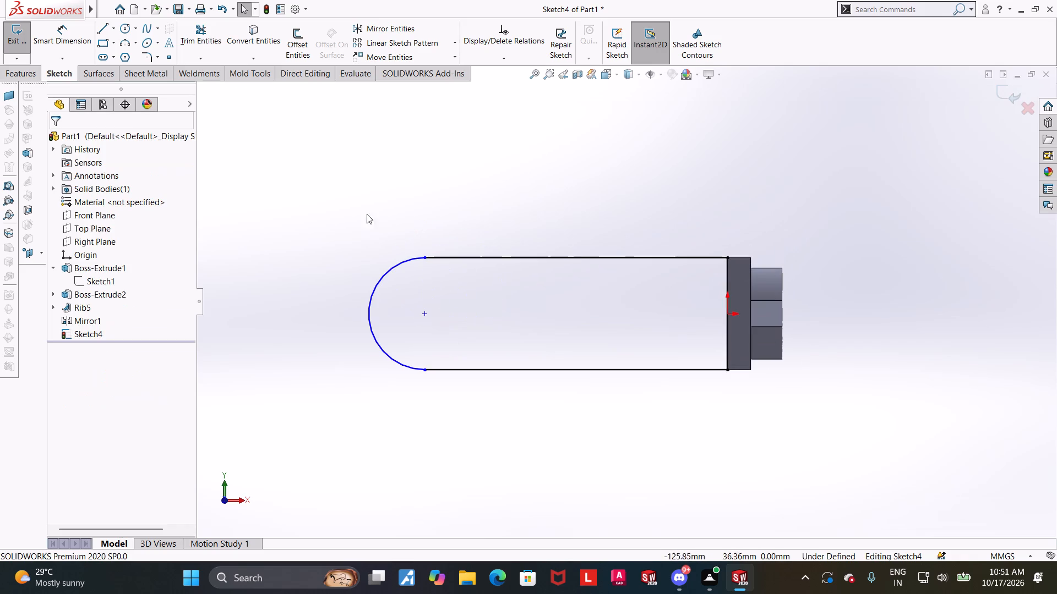
key(Escape)
Dimension the horizontal distance from the end arc's centre to the ring boss's outer face.
click(56, 31)
click(60, 31)
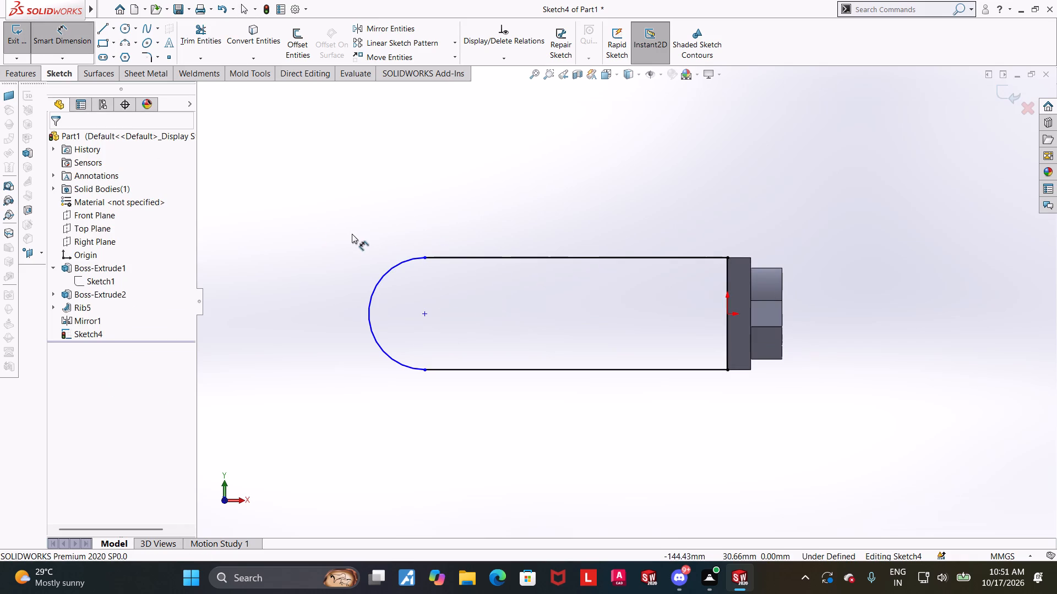
click(426, 314)
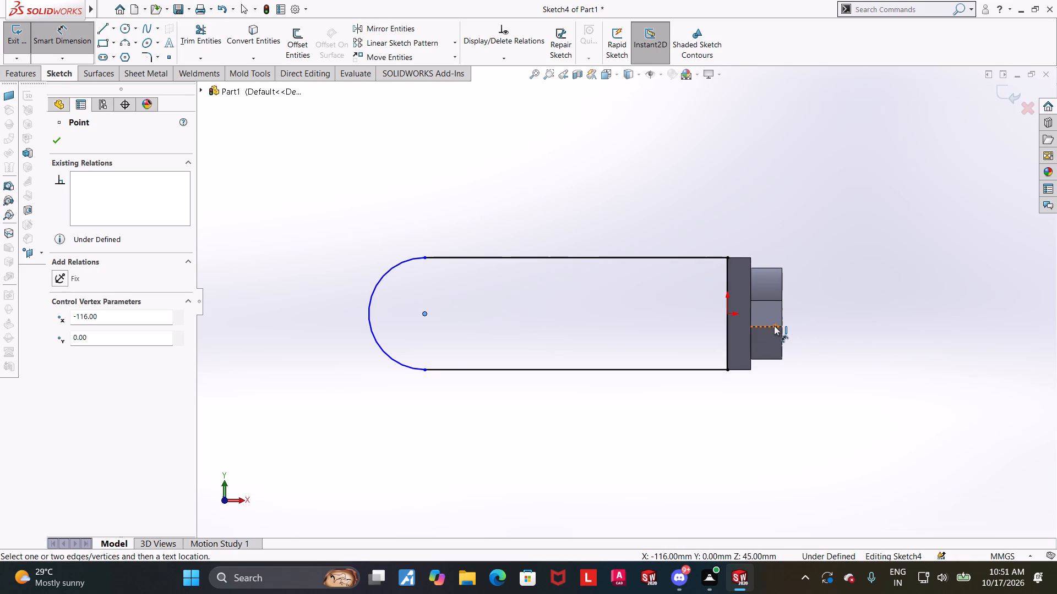
click(781, 334)
click(702, 418)
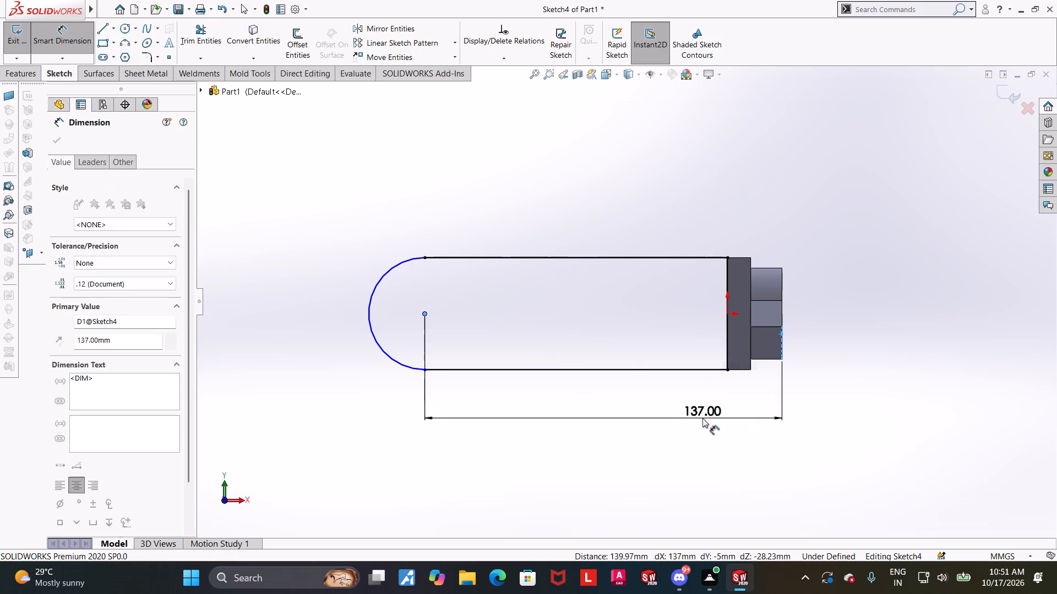
click(651, 405)
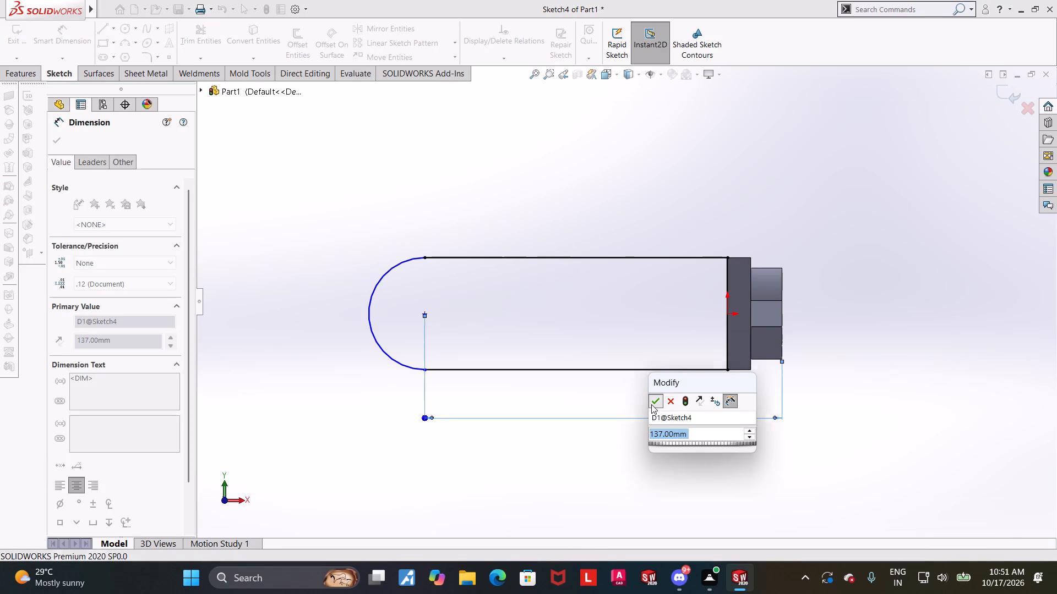
key(Escape)
key(Escape)
Dimension the radius of the rounded end arc.
click(70, 35)
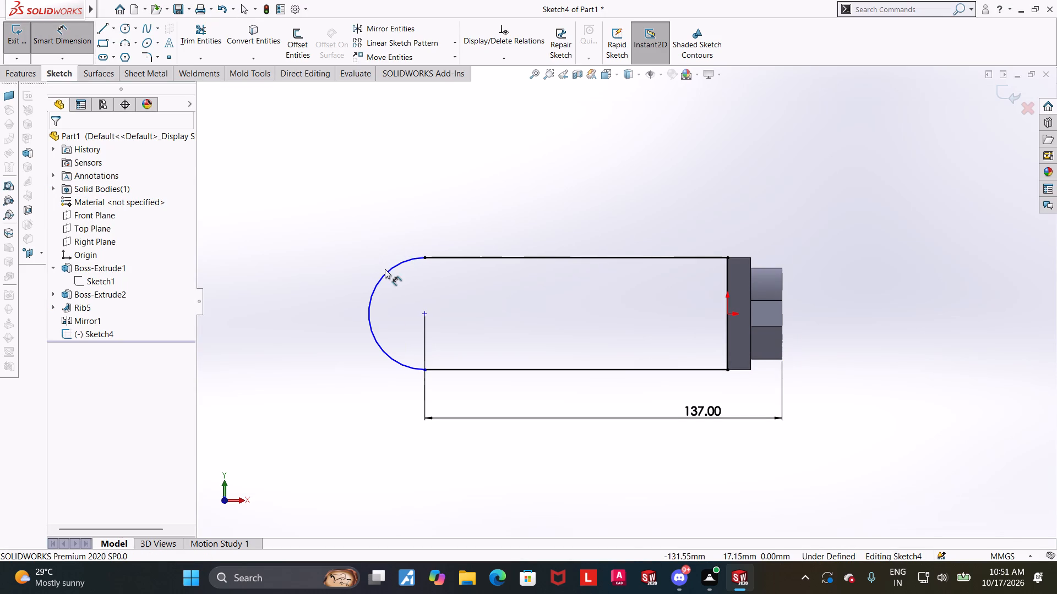
click(388, 272)
click(359, 249)
key(Escape)
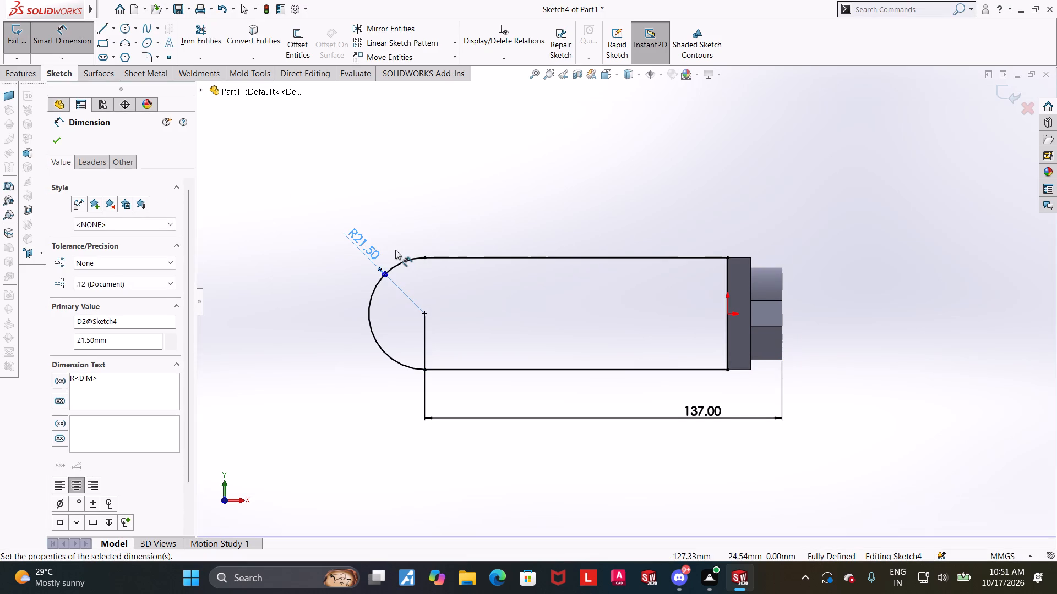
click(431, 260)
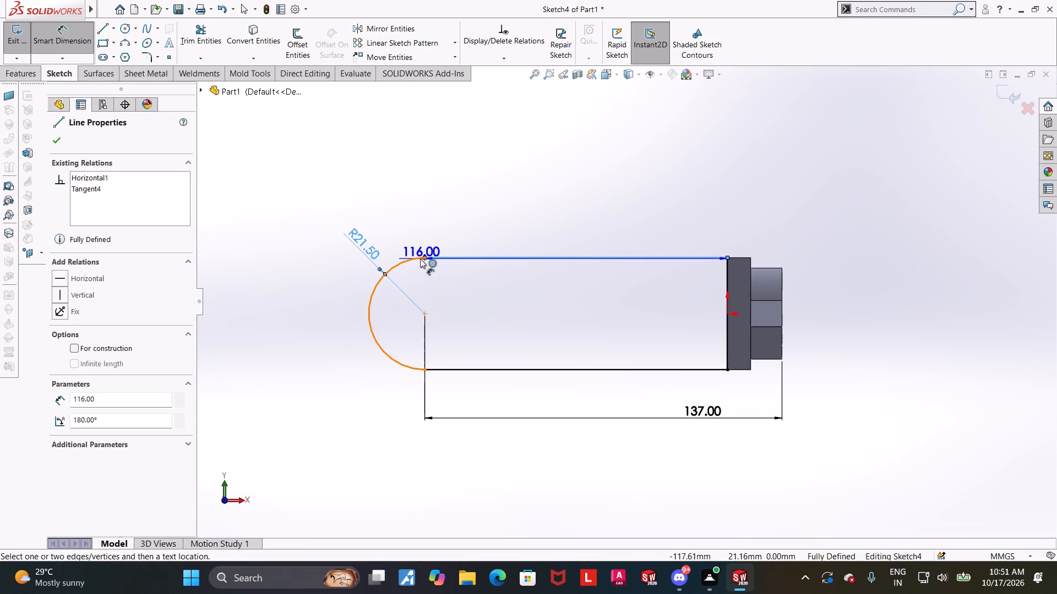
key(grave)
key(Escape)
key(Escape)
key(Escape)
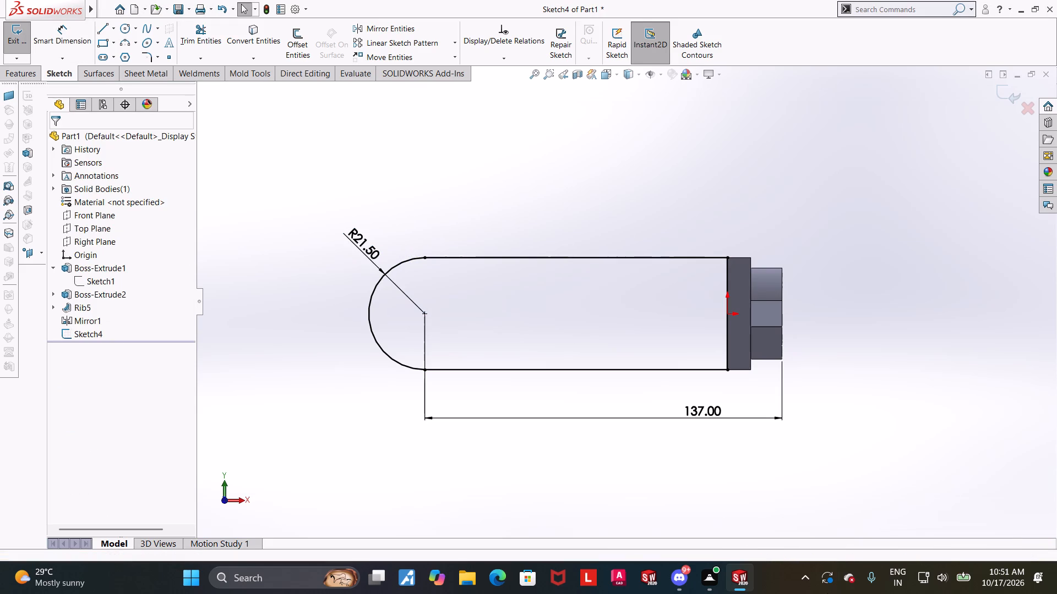
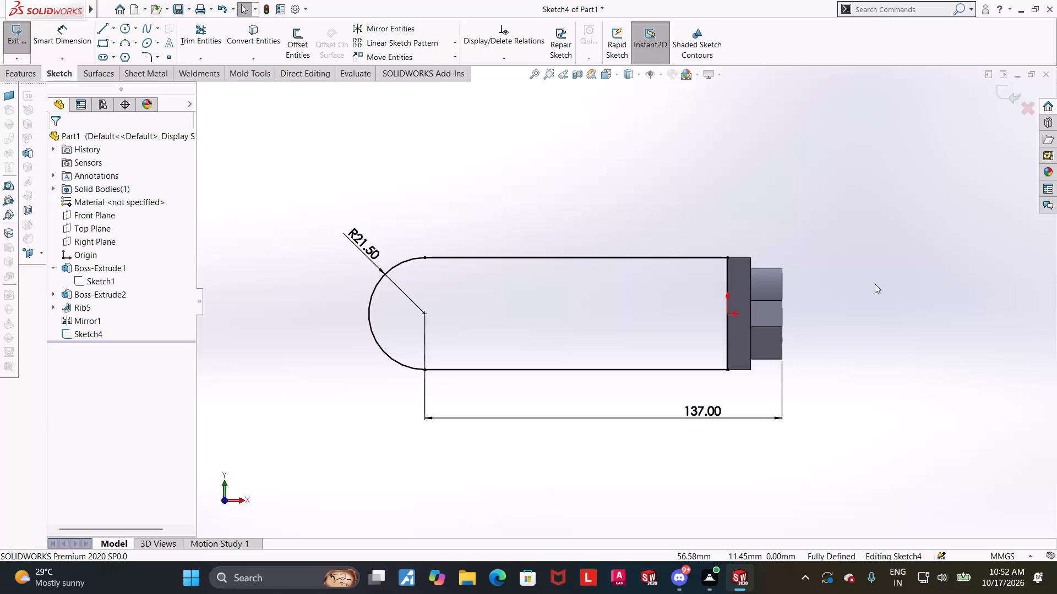
Examine the round-ended arm profile sketch relative to the plate from front and angled views.
scroll(836, 283, up, 1)
click(717, 215)
scroll(612, 220, down, 1)
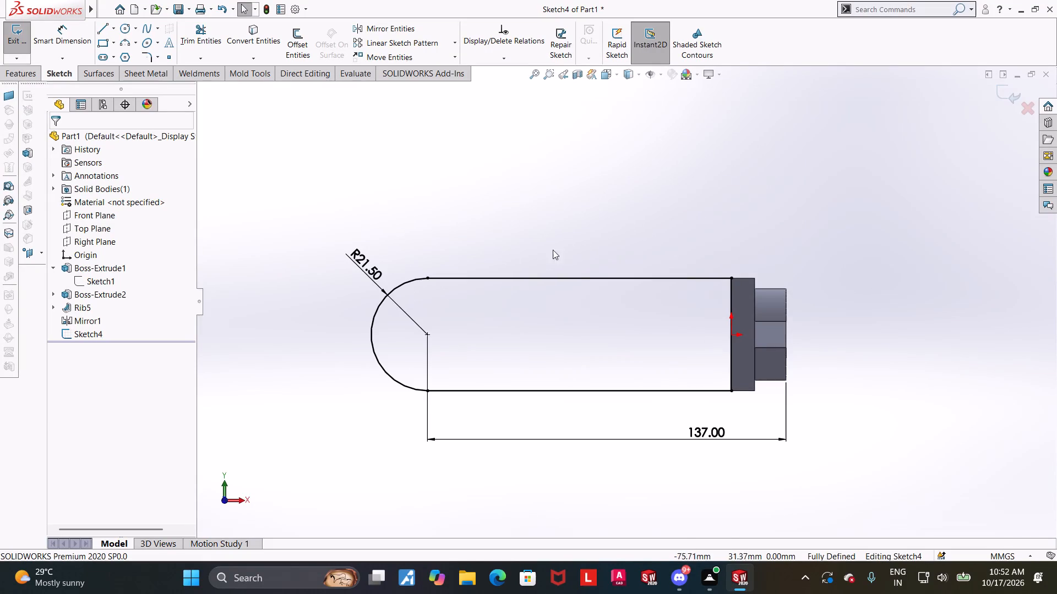
middle_drag(563, 249, 536, 265)
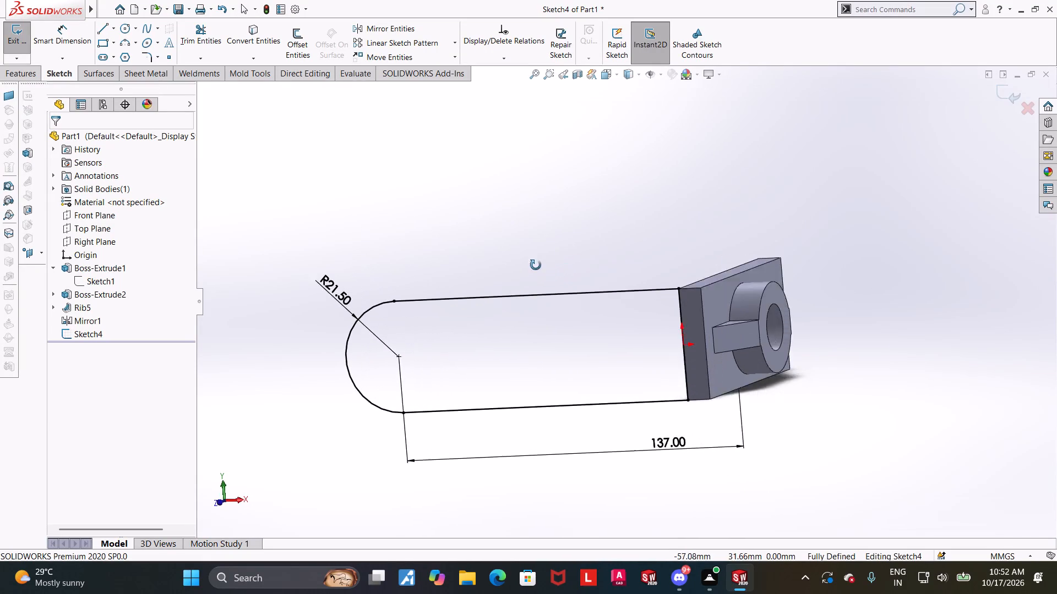
middle_drag(536, 265, 558, 280)
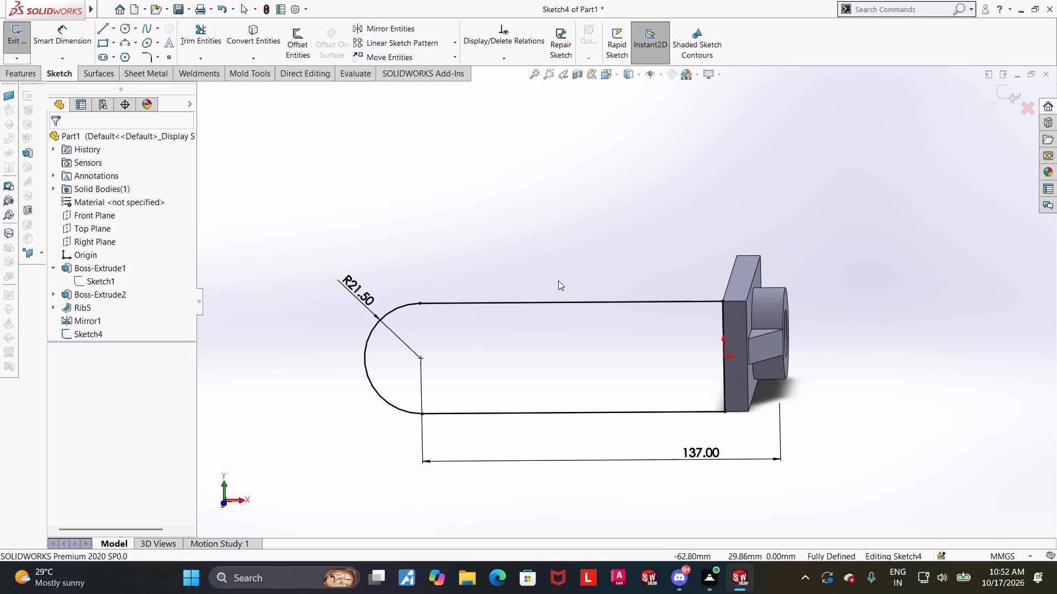
click(563, 274)
click(608, 68)
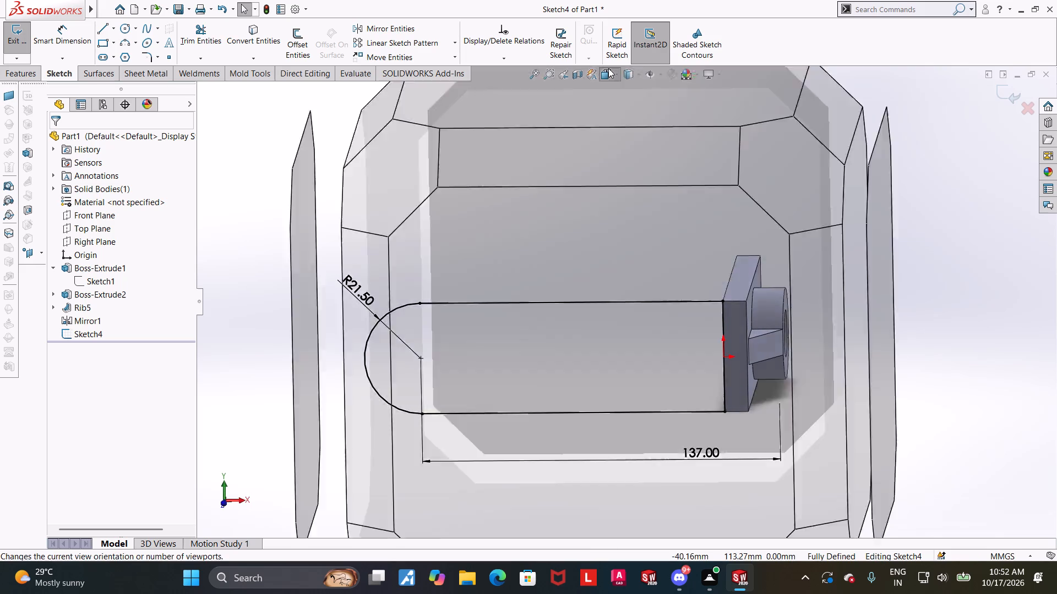
click(502, 367)
scroll(700, 320, up, 2)
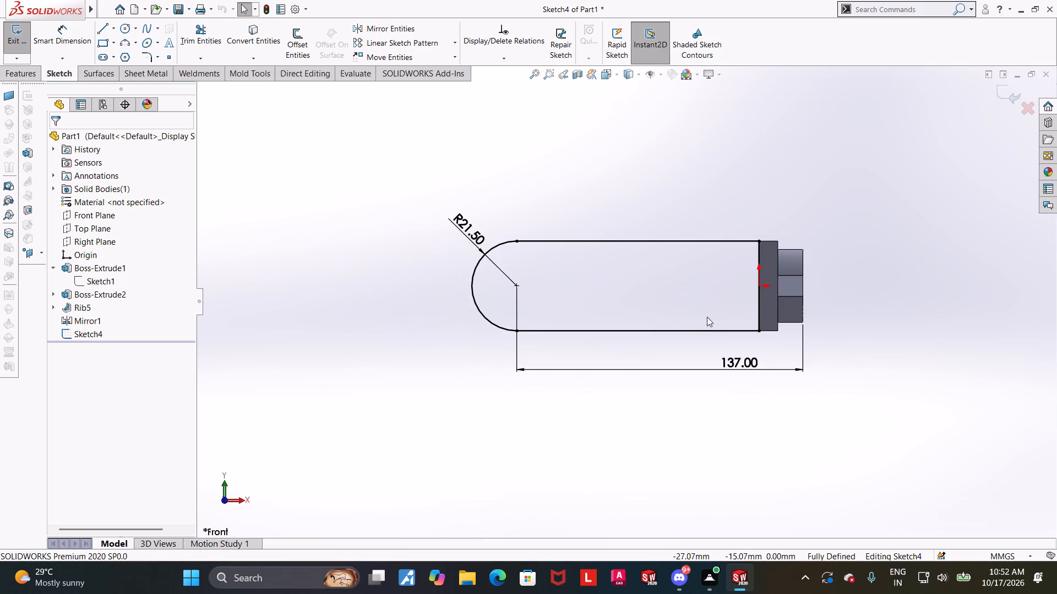
scroll(723, 274, down, 1)
middle_drag(723, 273, 743, 401)
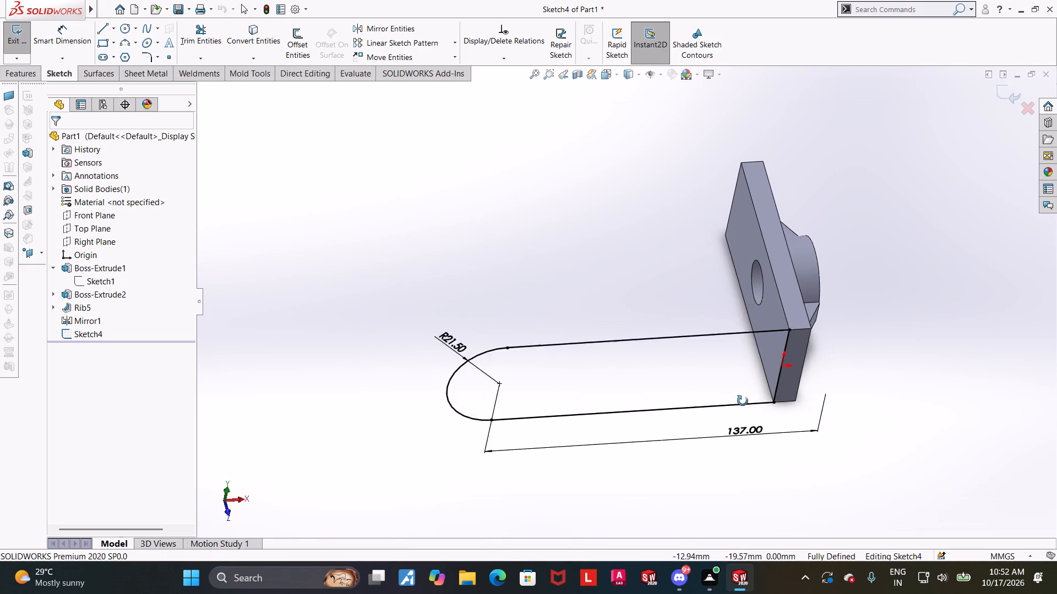
middle_drag(743, 401, 743, 402)
scroll(743, 388, down, 1)
Exit the arm sketch and extrude its closed profile 9 mm in the reversed direction, merged with the plate.
click(1010, 85)
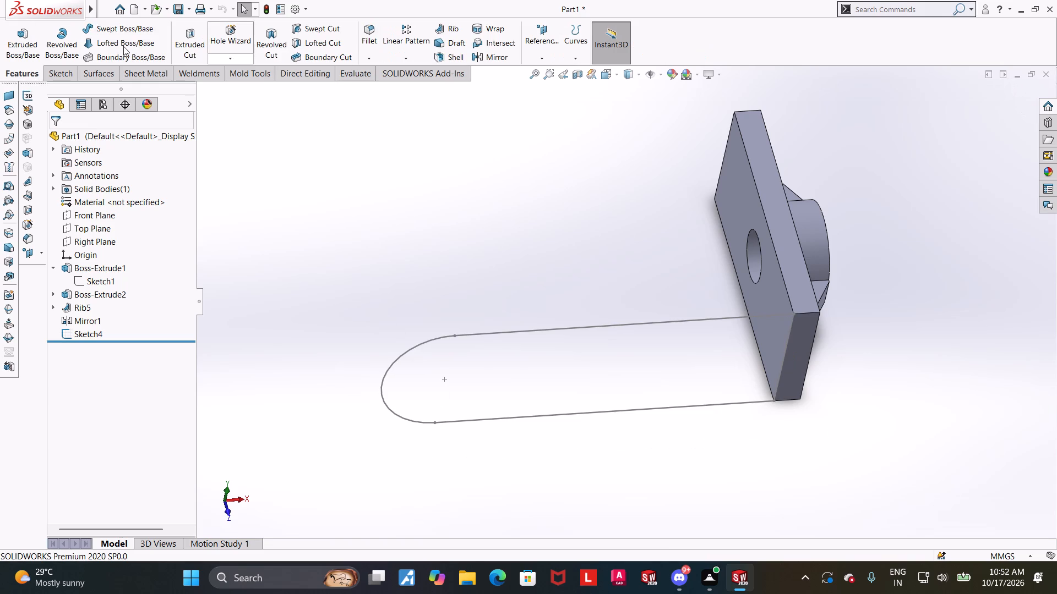
click(8, 36)
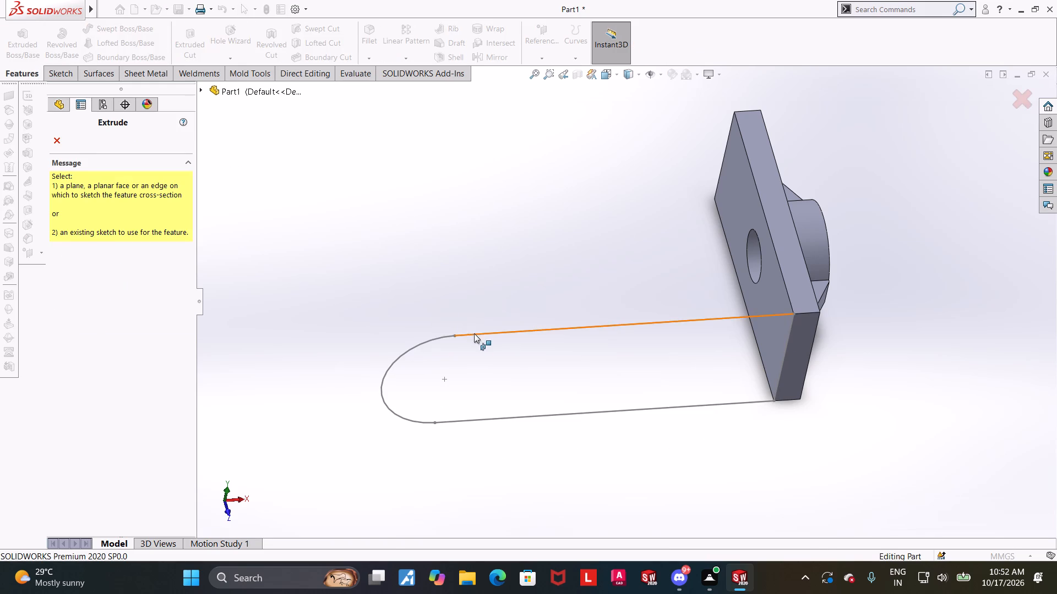
click(474, 333)
click(54, 215)
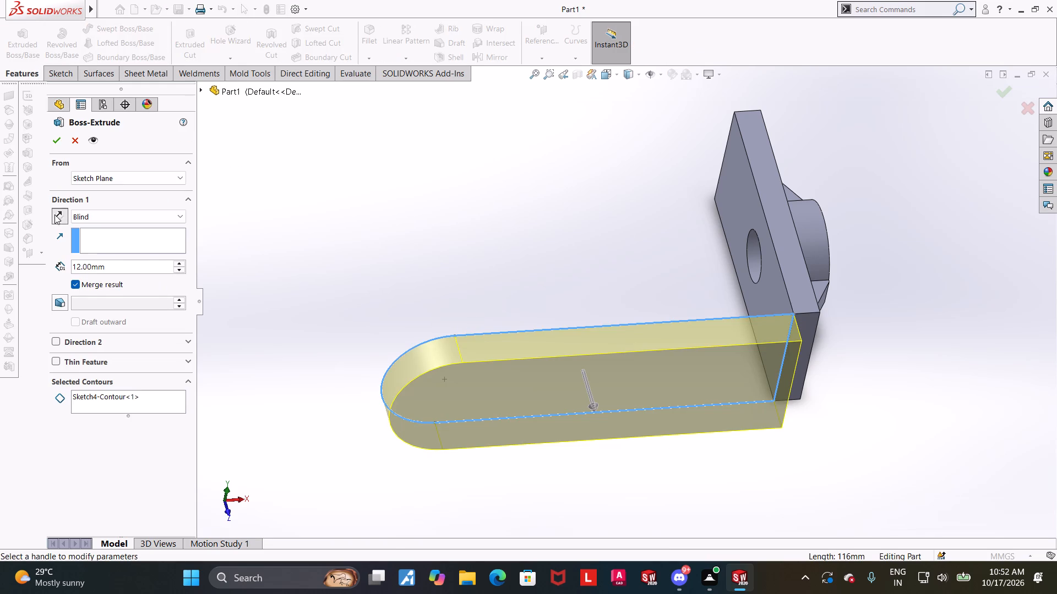
drag(124, 269, 0, 262)
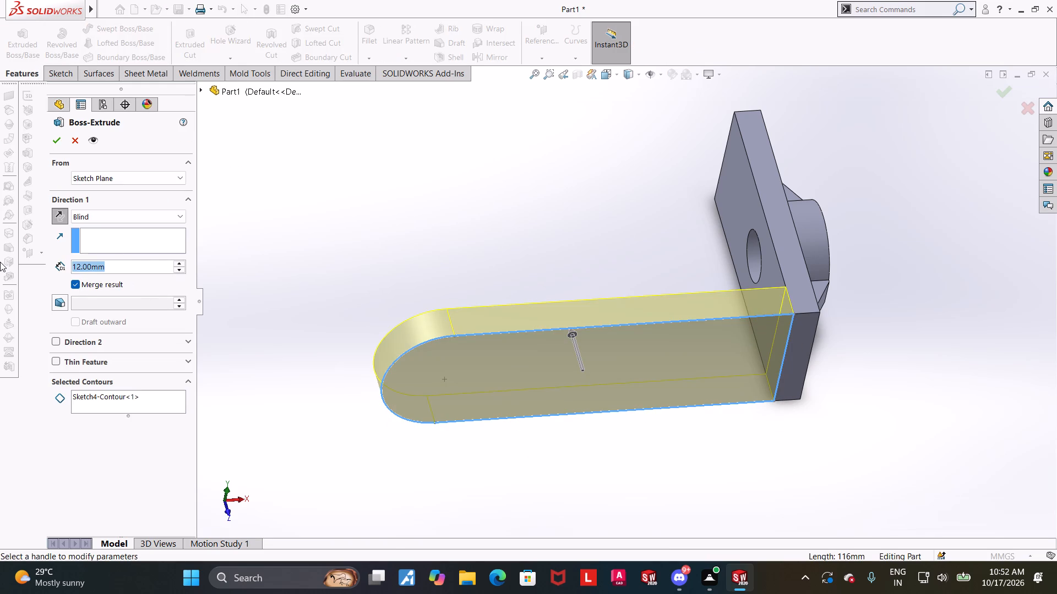
key(9)
key(Return)
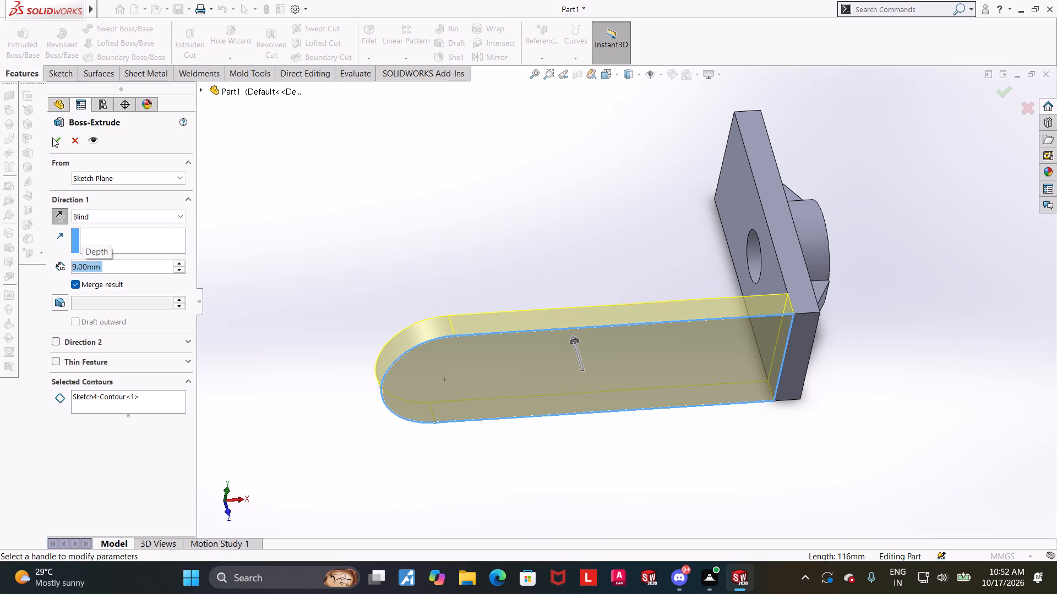
click(52, 137)
click(392, 223)
Examine the extruded arm and how it meets the plate, ring boss and ribs from several angles.
scroll(400, 224, up, 2)
scroll(575, 331, down, 1)
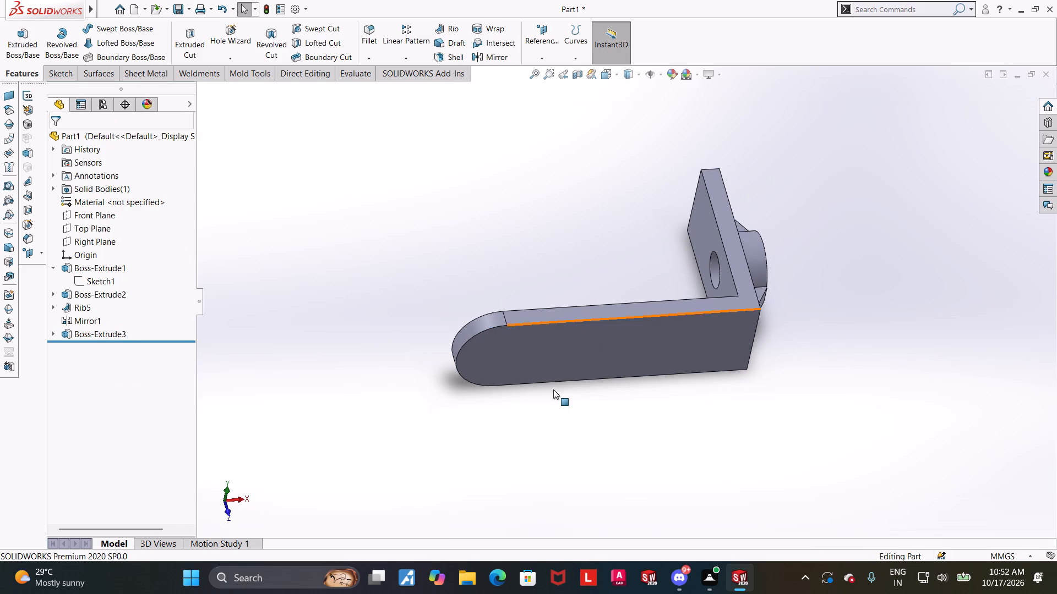
scroll(638, 262, up, 1)
scroll(783, 191, down, 1)
middle_drag(811, 232, 791, 235)
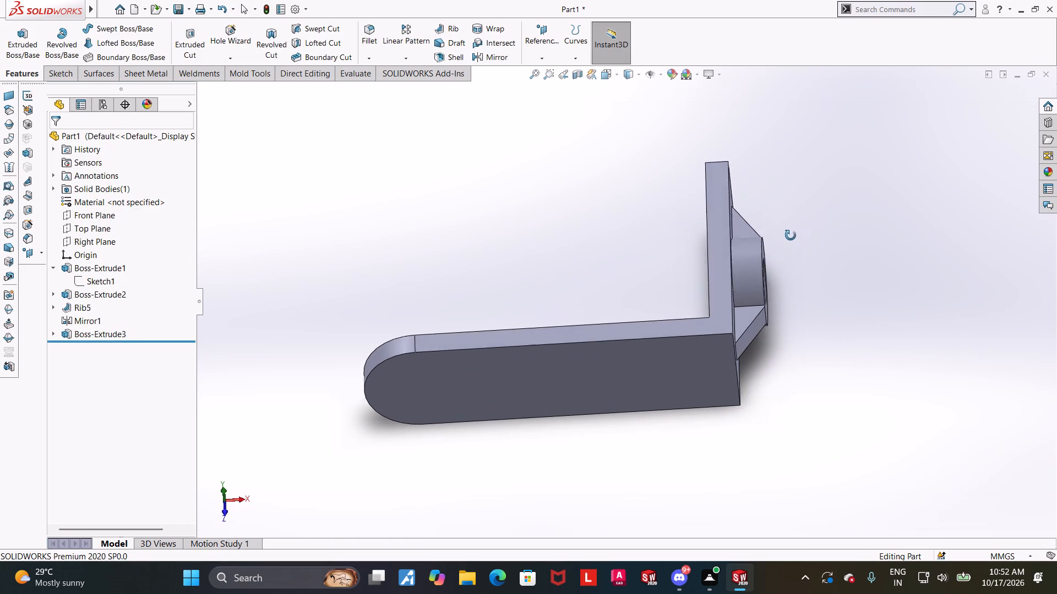
middle_drag(791, 235, 794, 237)
scroll(760, 322, up, 1)
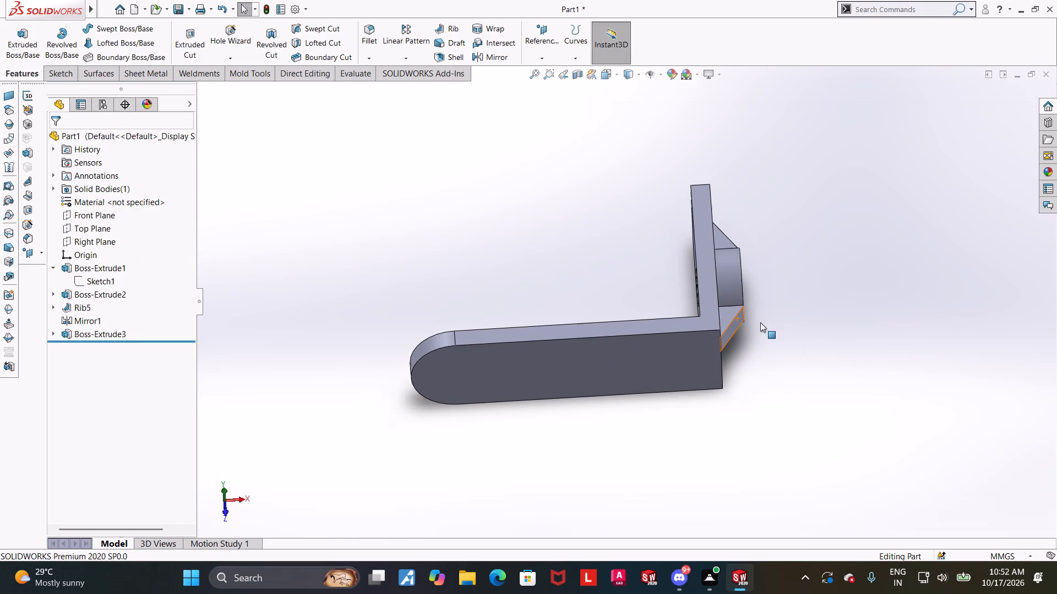
scroll(662, 254, down, 1)
middle_drag(566, 186, 562, 202)
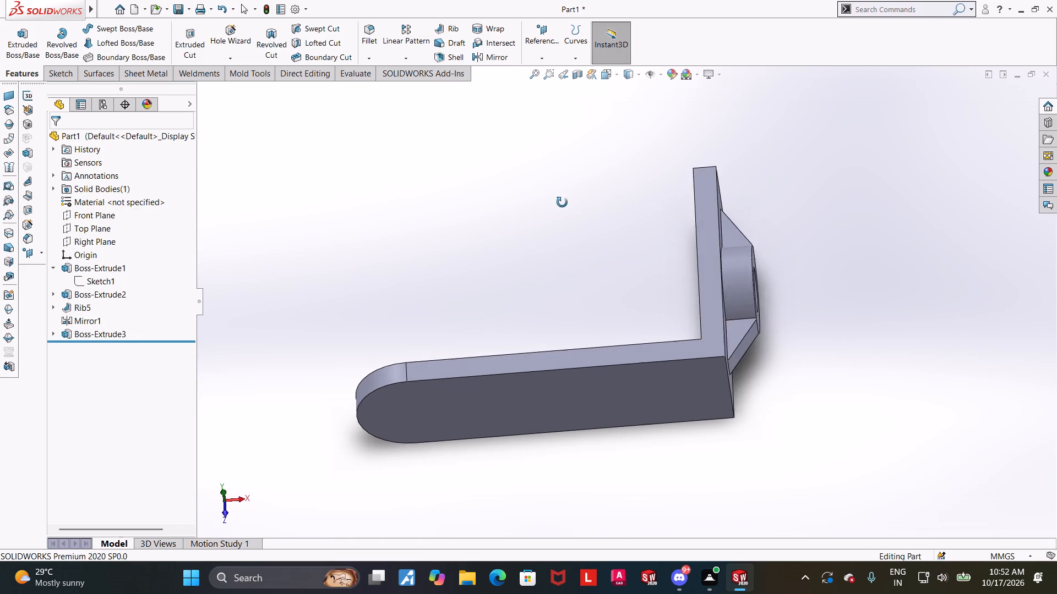
middle_drag(562, 202, 582, 205)
scroll(583, 199, up, 1)
scroll(577, 189, down, 1)
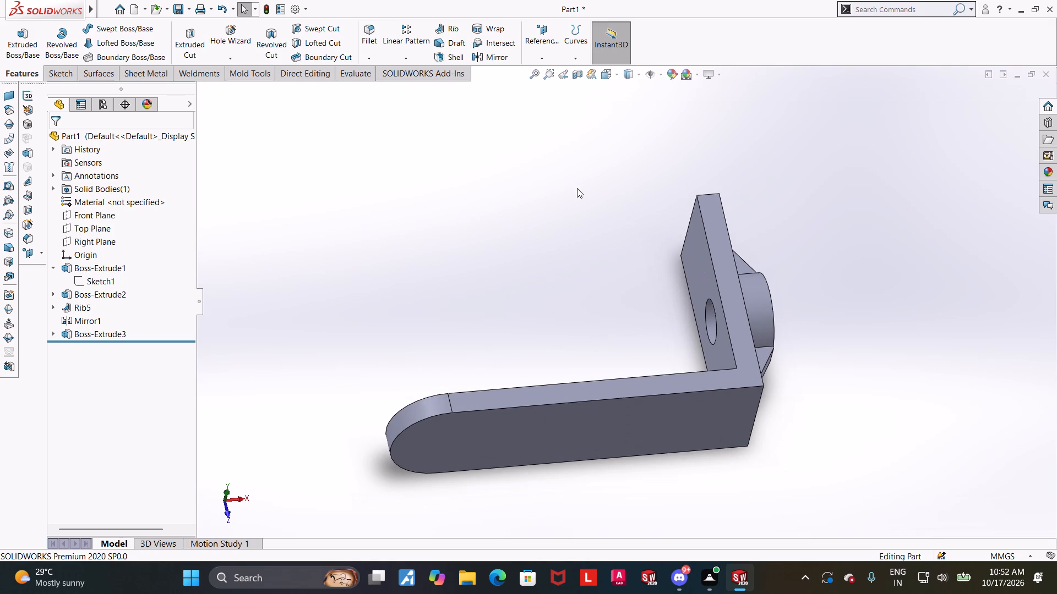
scroll(577, 188, up, 1)
scroll(577, 188, down, 1)
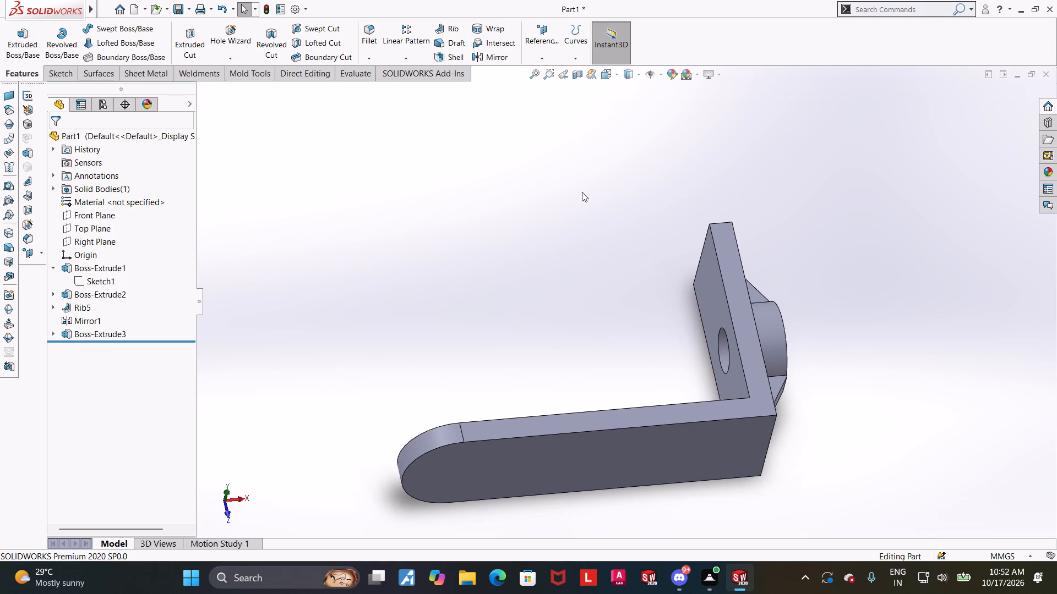
scroll(582, 192, down, 1)
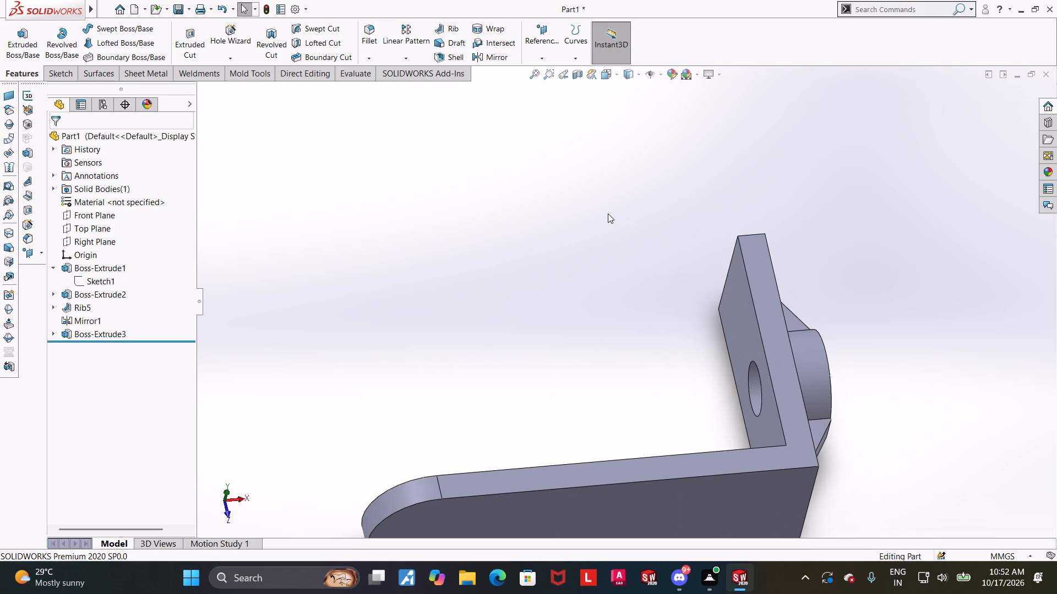
scroll(608, 216, up, 1)
scroll(608, 223, down, 1)
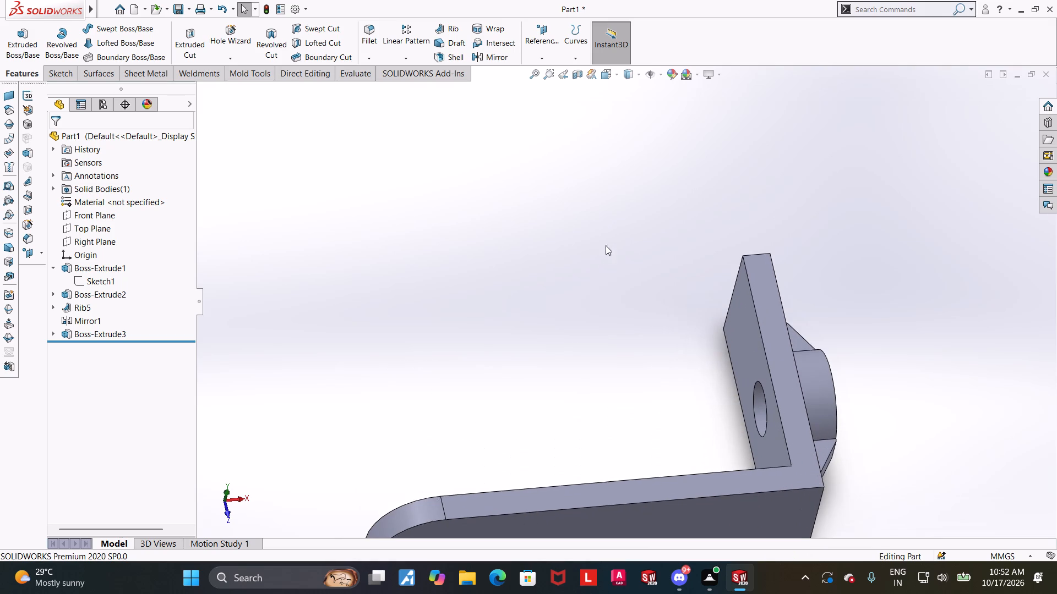
middle_drag(601, 288, 593, 211)
Reopen the arm extrusion's sketch and draw a circle of about 9.3 mm radius centred on the end arc's centre.
click(57, 332)
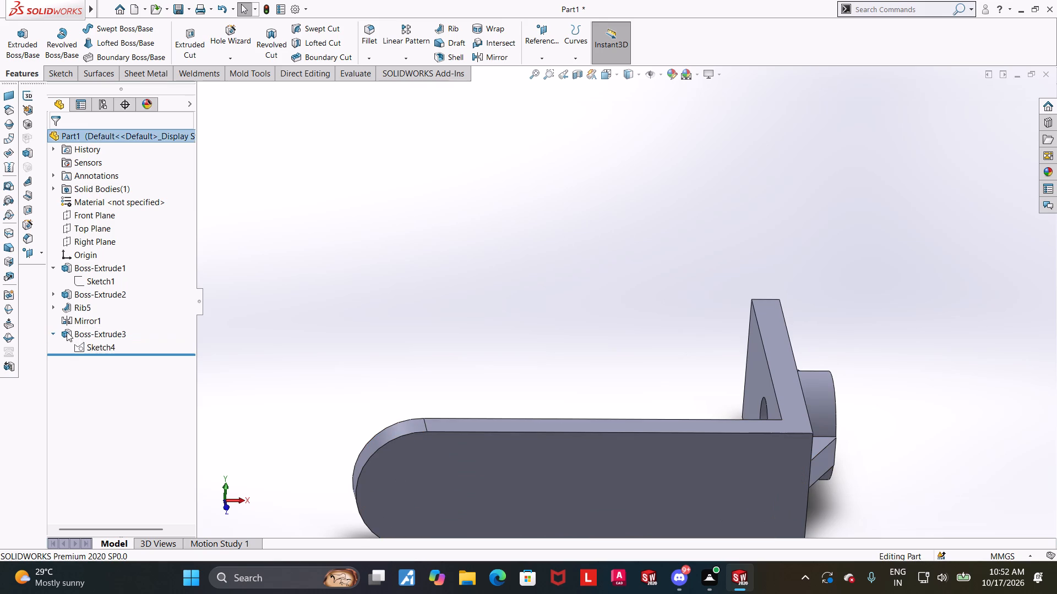
click(84, 343)
click(93, 309)
click(106, 346)
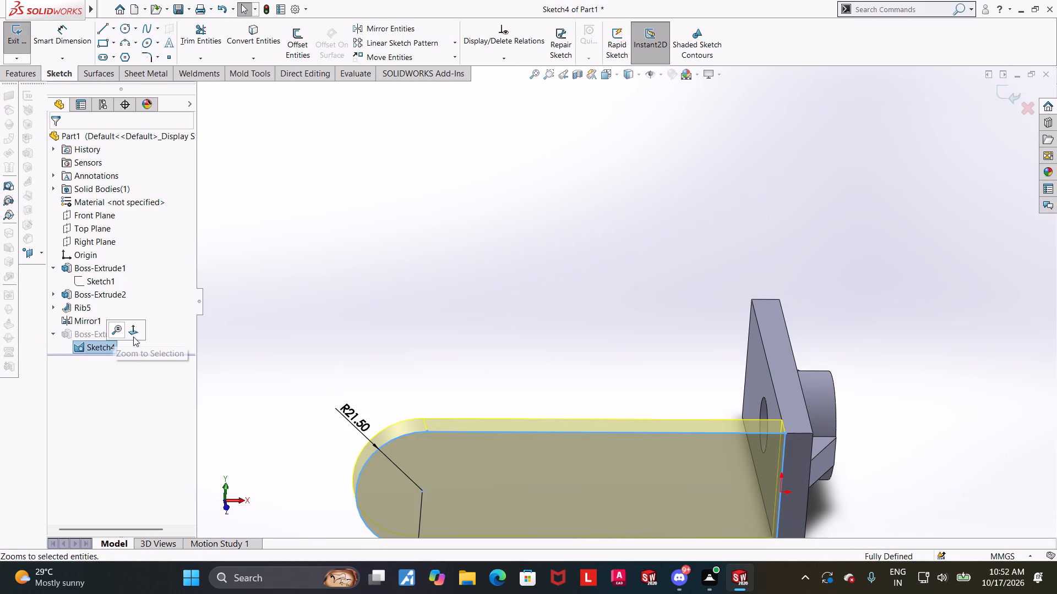
click(133, 337)
scroll(568, 245, down, 3)
click(120, 26)
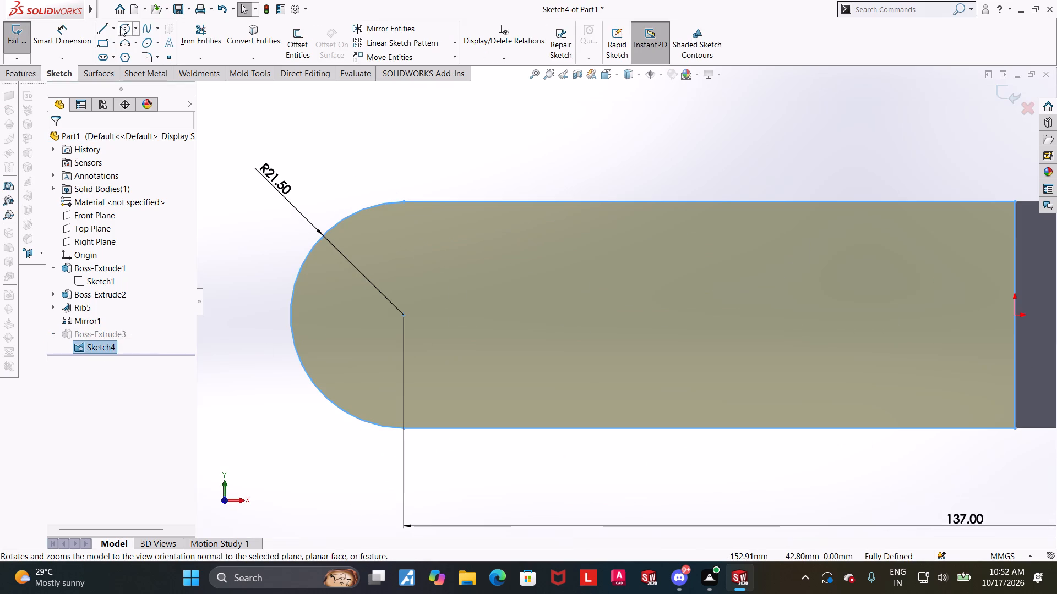
click(401, 317)
click(437, 279)
key(Escape)
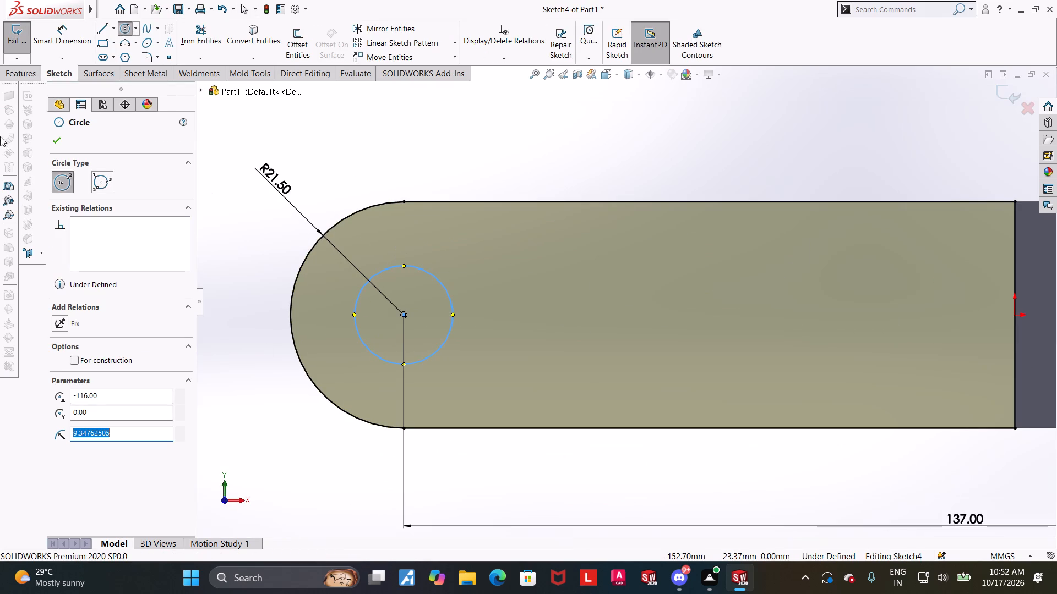
Dimension the circle in the arm's rounded end to an 18 mm diameter and exit the sketch.
click(56, 37)
scroll(544, 308, up, 1)
scroll(505, 280, down, 1)
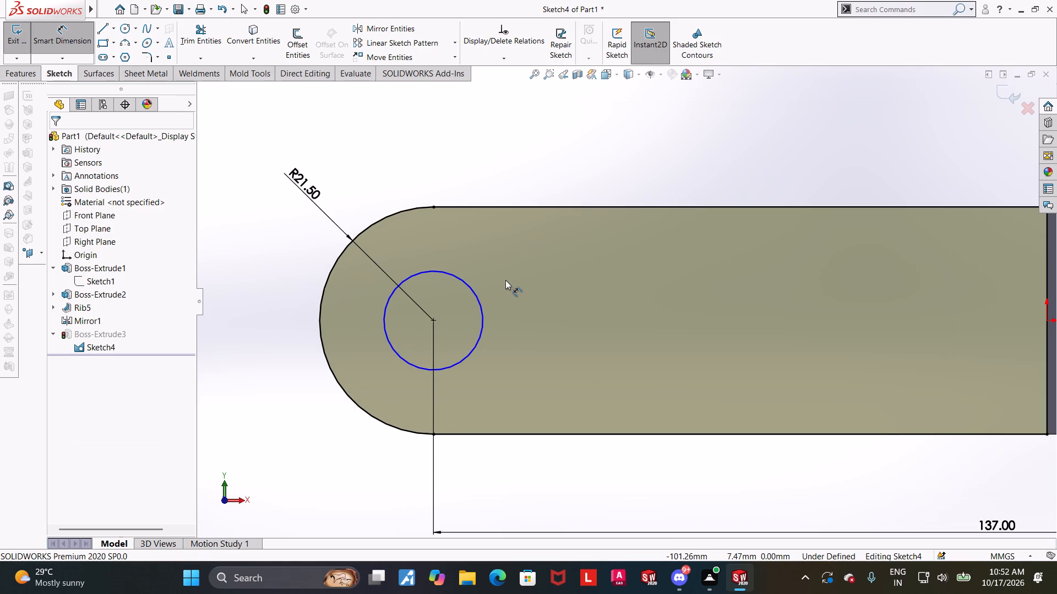
scroll(505, 285, up, 1)
scroll(505, 285, down, 1)
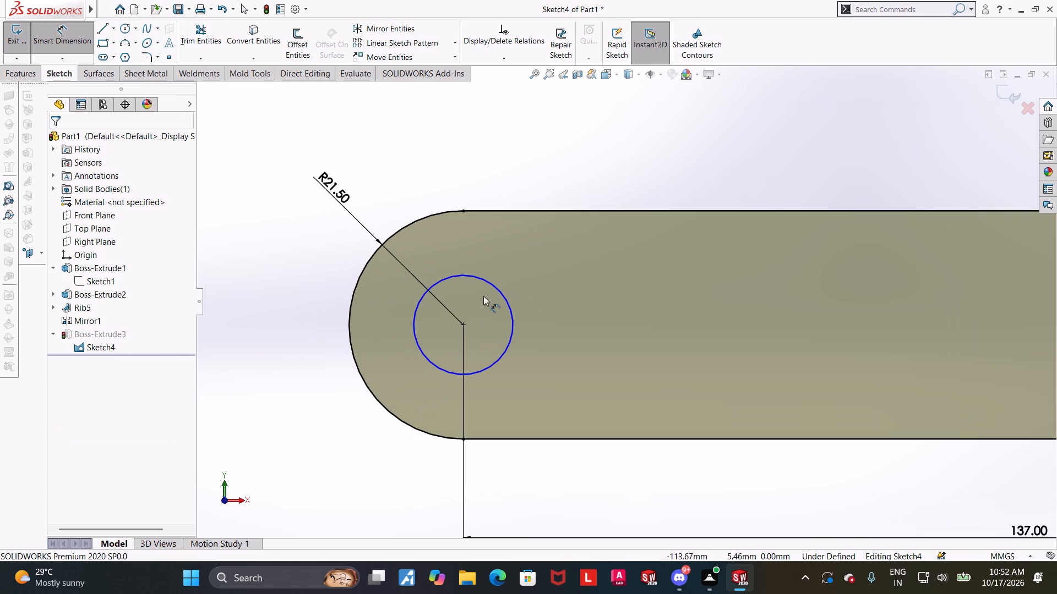
click(491, 284)
click(518, 263)
text(18)
key(Return)
scroll(513, 233, up, 2)
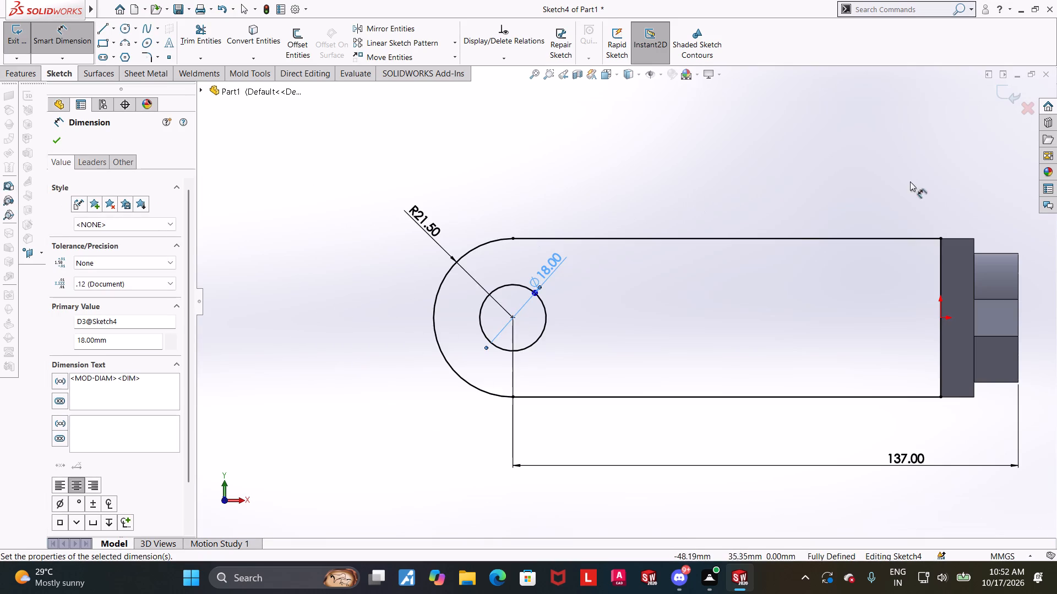
scroll(1036, 182, down, 1)
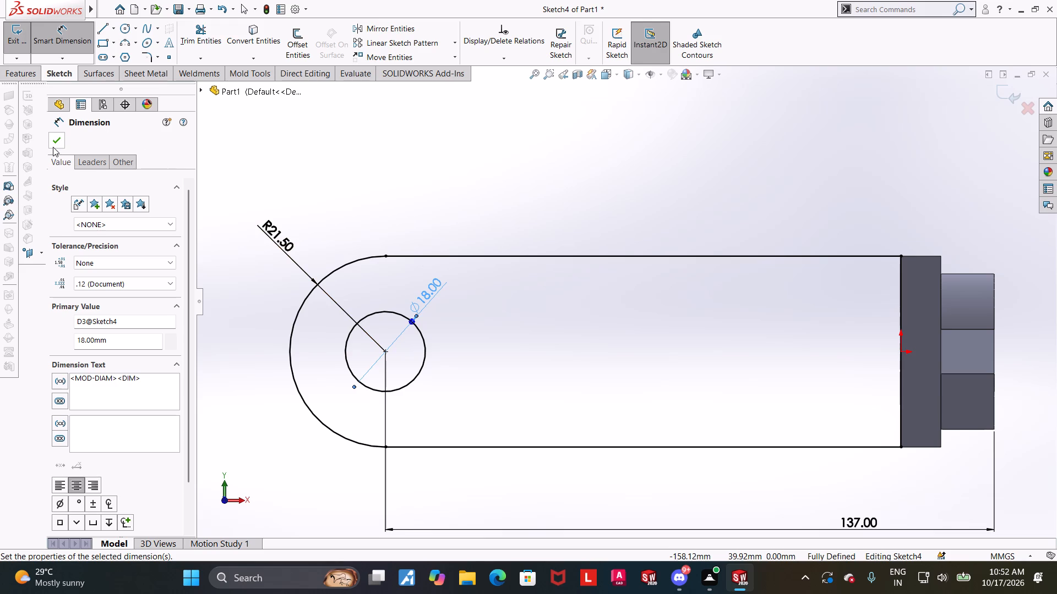
click(53, 141)
scroll(498, 219, up, 1)
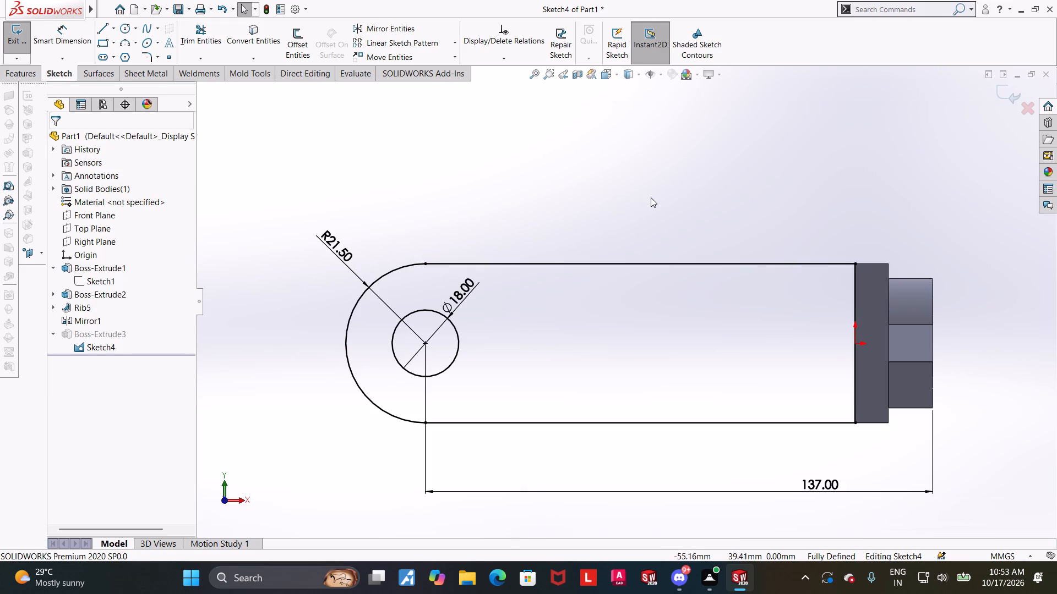
click(651, 197)
click(1010, 92)
Reopen the arm extrusion's sketch, add a concentric relation between the end arc and the 18 mm circle, and exit the sketch.
middle_drag(817, 133, 807, 165)
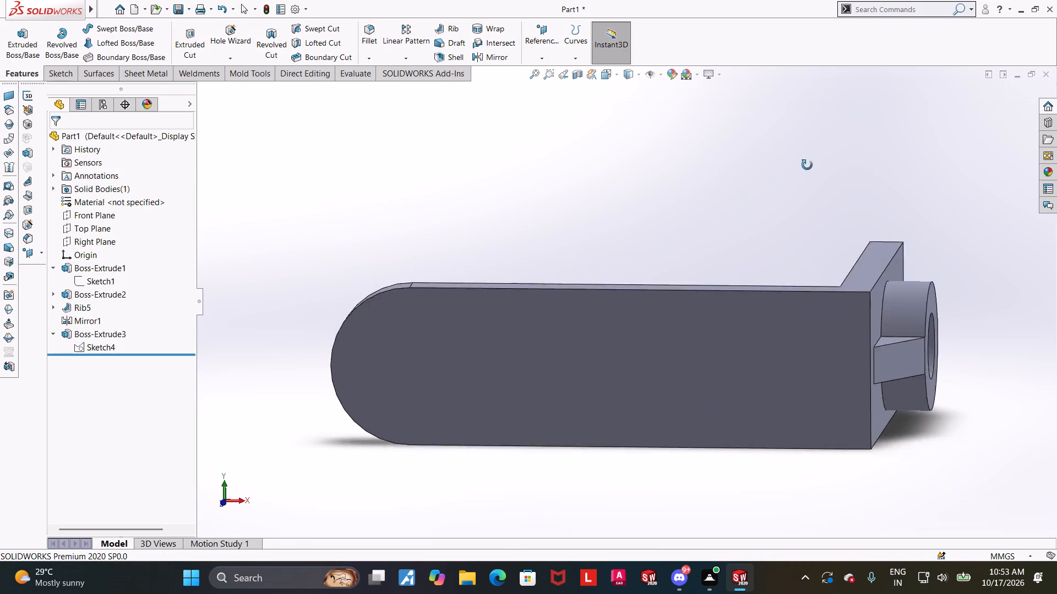
middle_drag(807, 165, 802, 243)
middle_drag(593, 287, 504, 433)
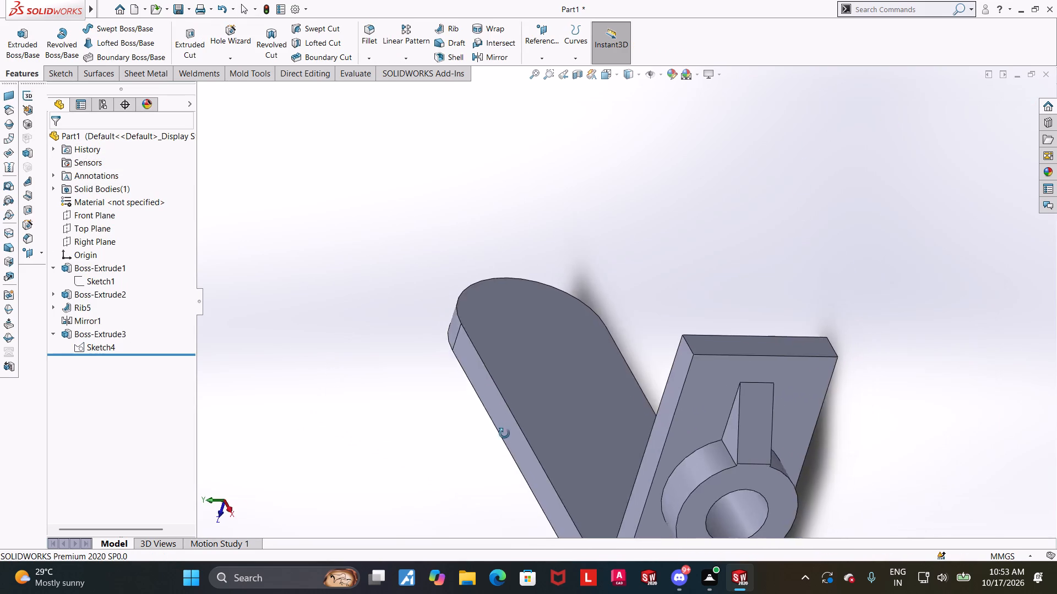
middle_drag(504, 433, 565, 311)
click(89, 345)
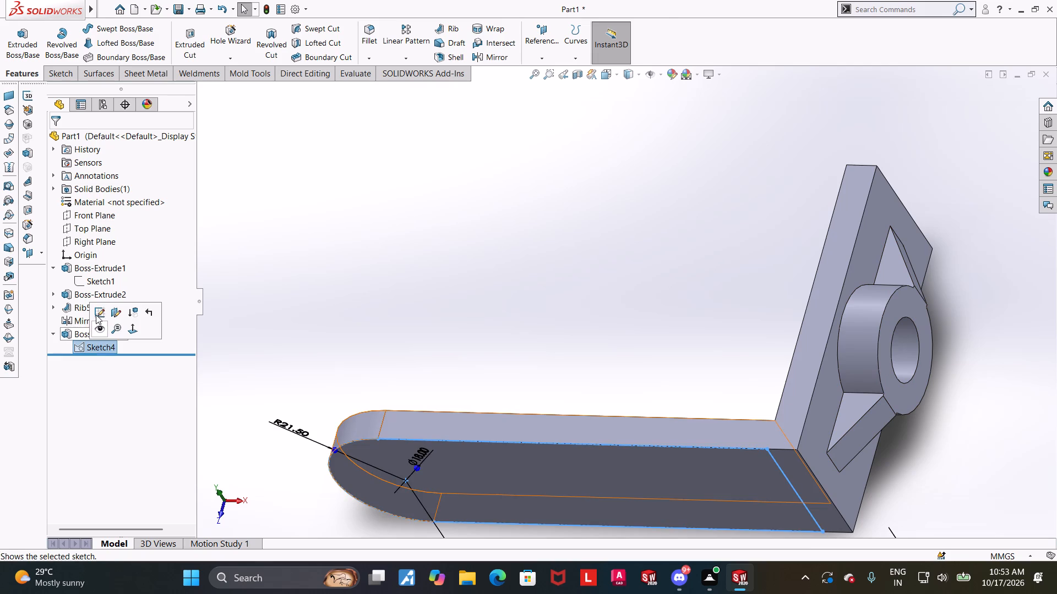
click(96, 314)
click(108, 348)
click(134, 329)
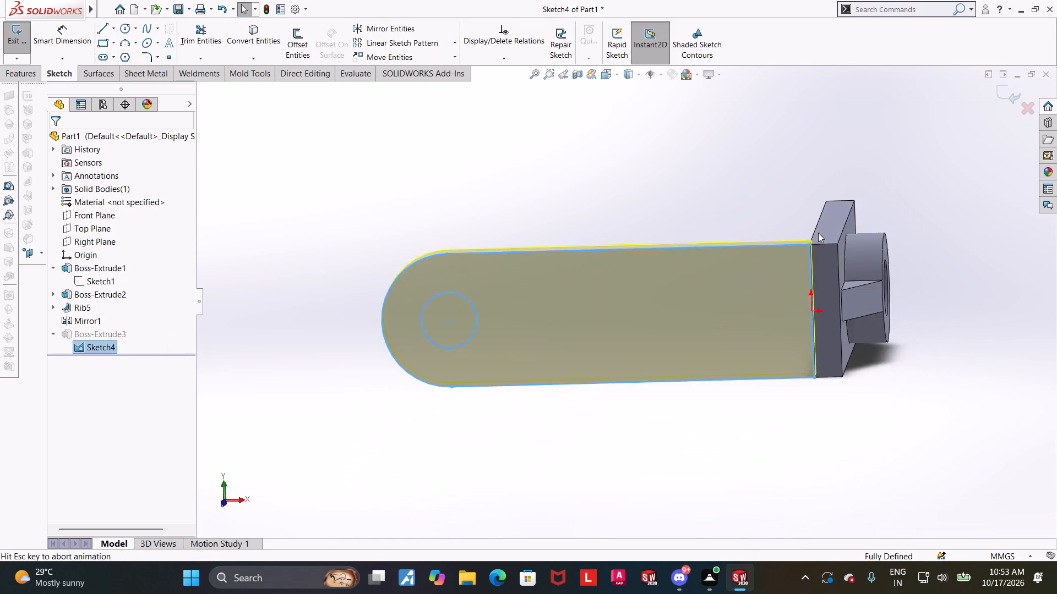
click(709, 150)
scroll(609, 227, down, 3)
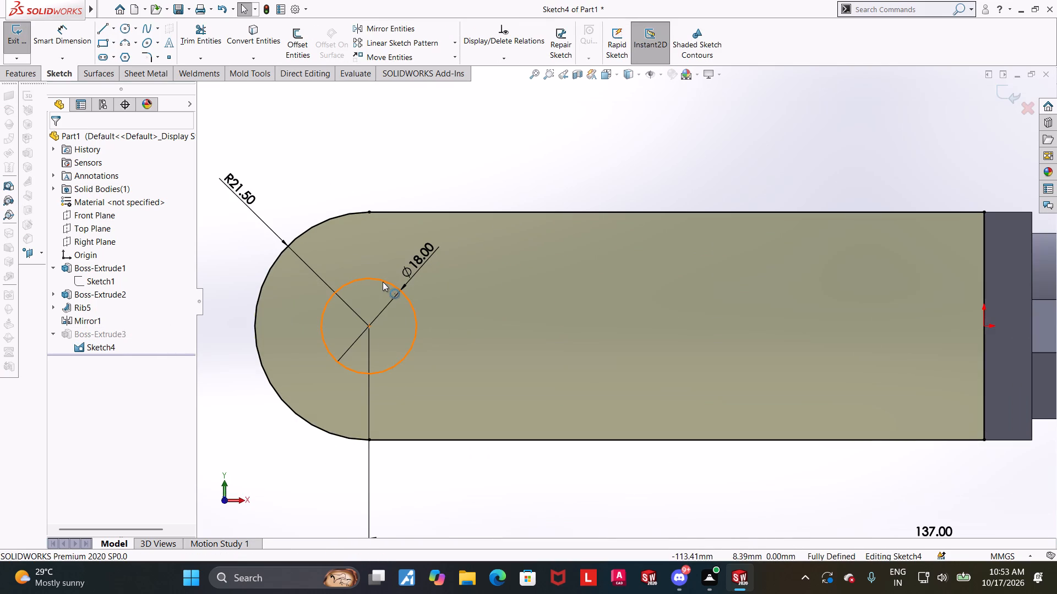
click(522, 179)
click(368, 213)
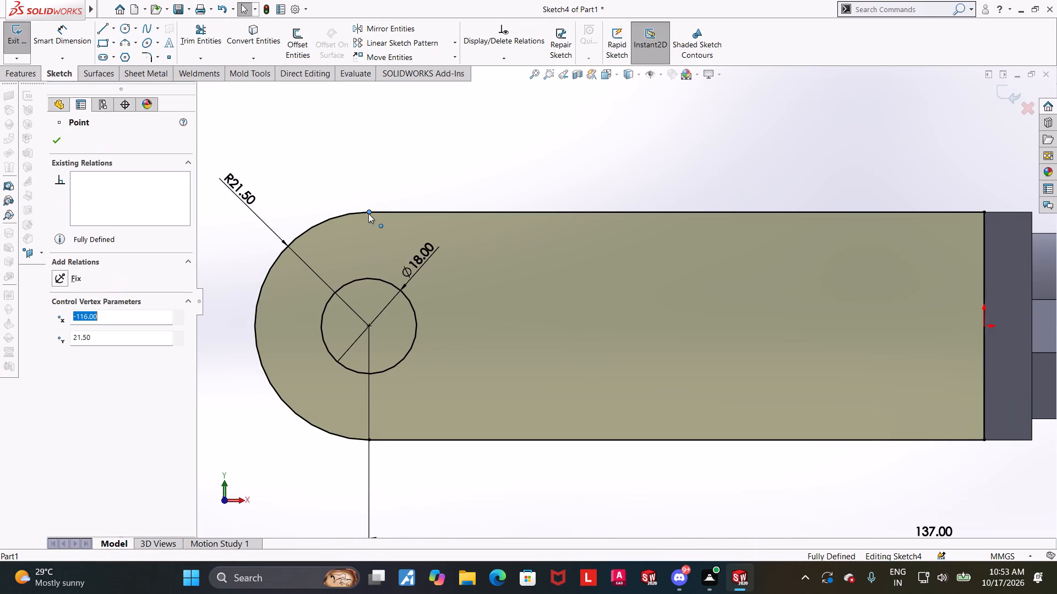
click(333, 176)
click(324, 219)
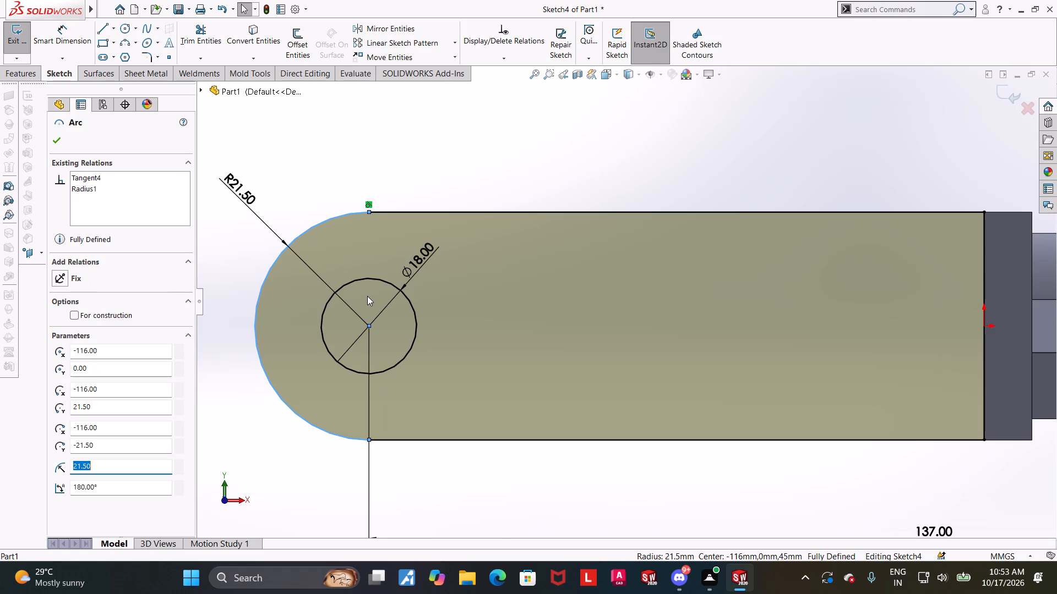
ctrl+click(367, 282)
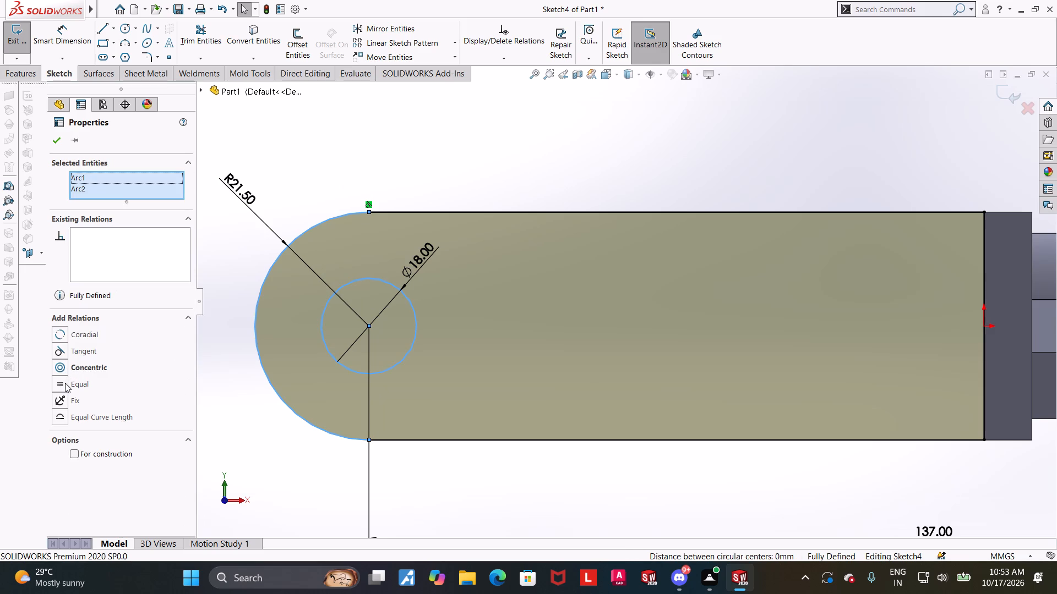
click(63, 369)
click(532, 147)
click(1002, 90)
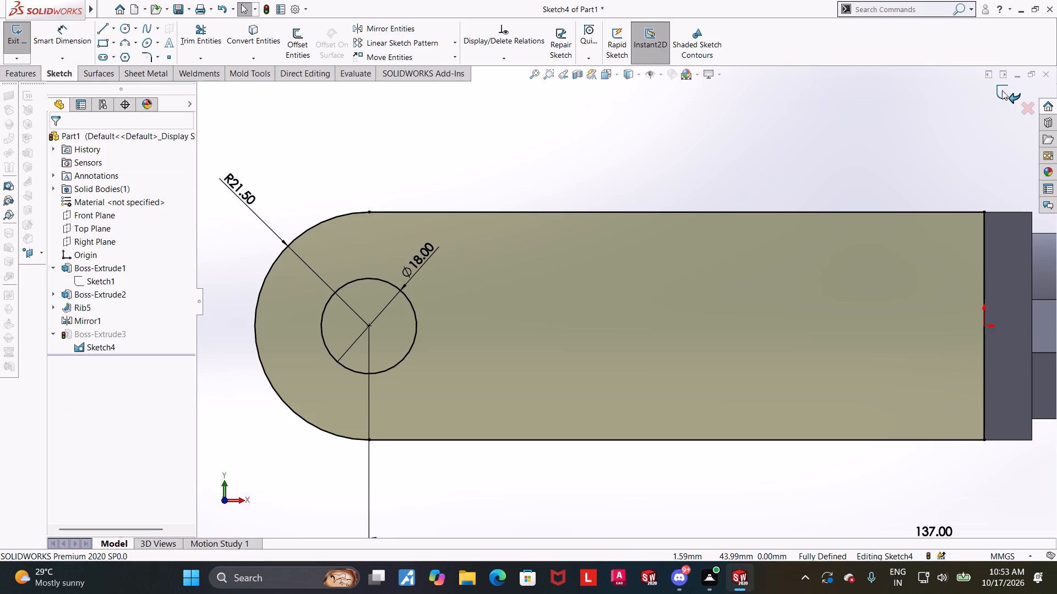
Edit the arm extrusion and delete its selected contour so the whole profile, including the 18 mm circle, is used.
scroll(911, 141, up, 3)
middle_drag(799, 163, 759, 244)
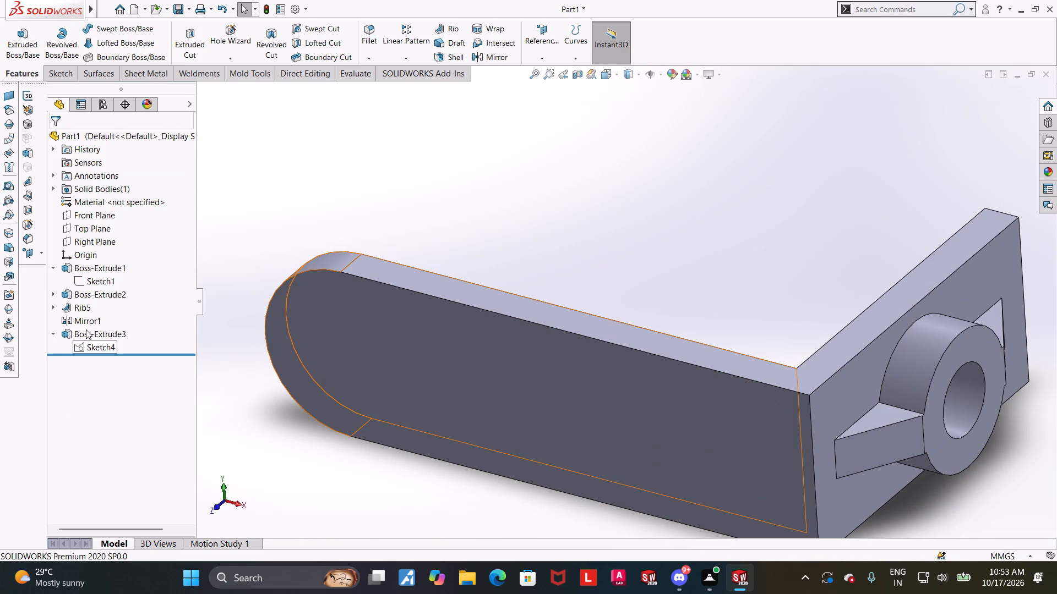
click(55, 332)
click(76, 333)
click(88, 301)
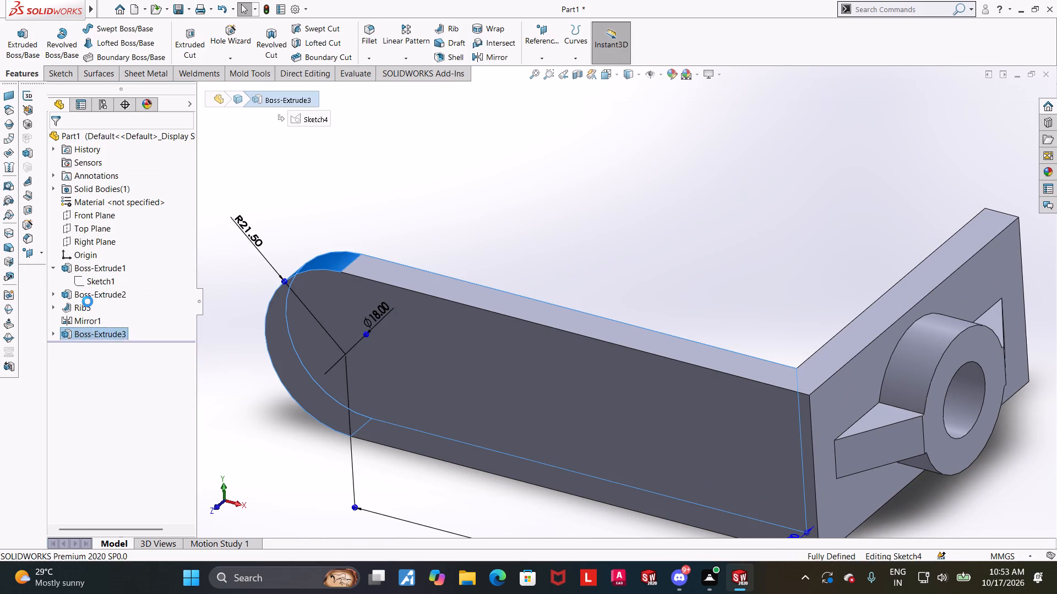
click(77, 140)
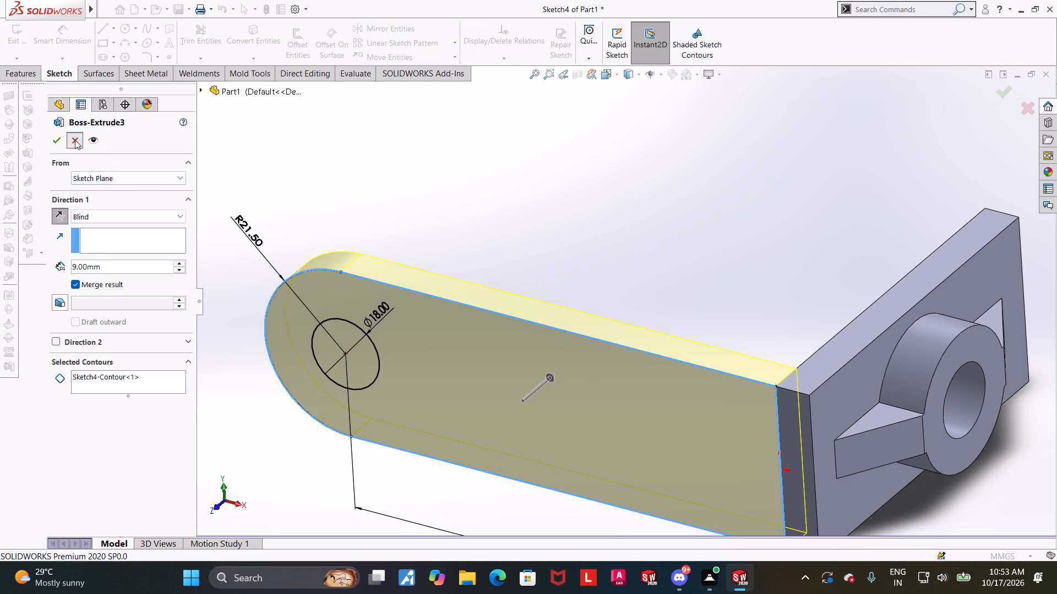
click(95, 330)
click(105, 298)
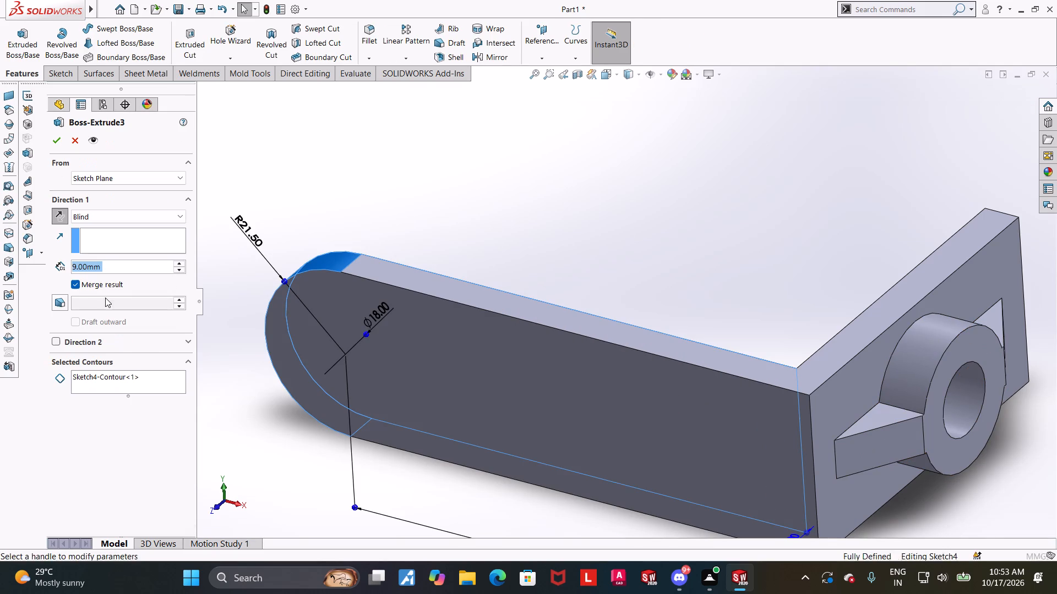
right_click(98, 382)
click(138, 405)
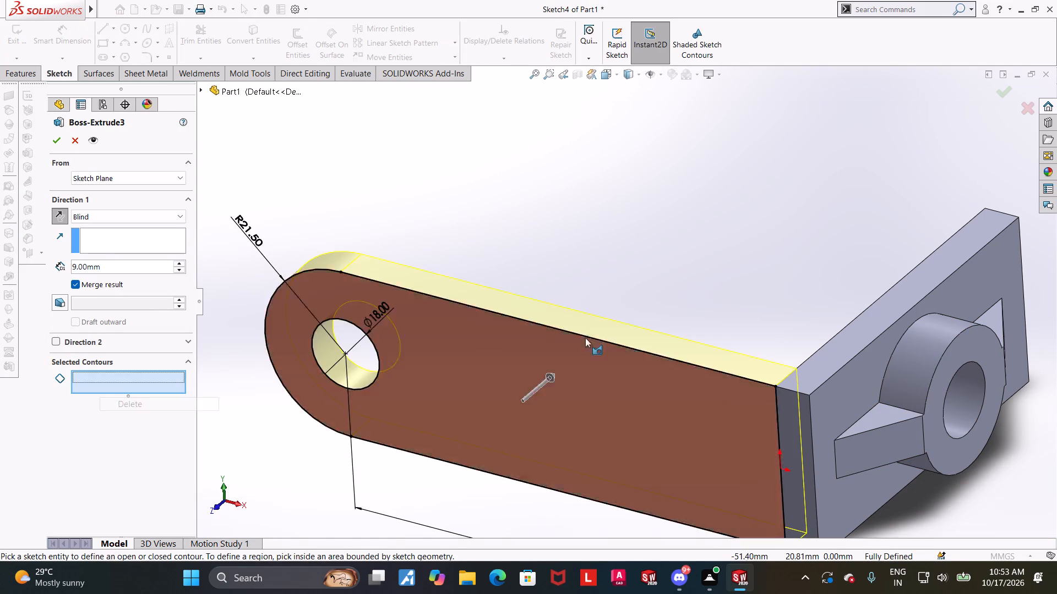
click(61, 135)
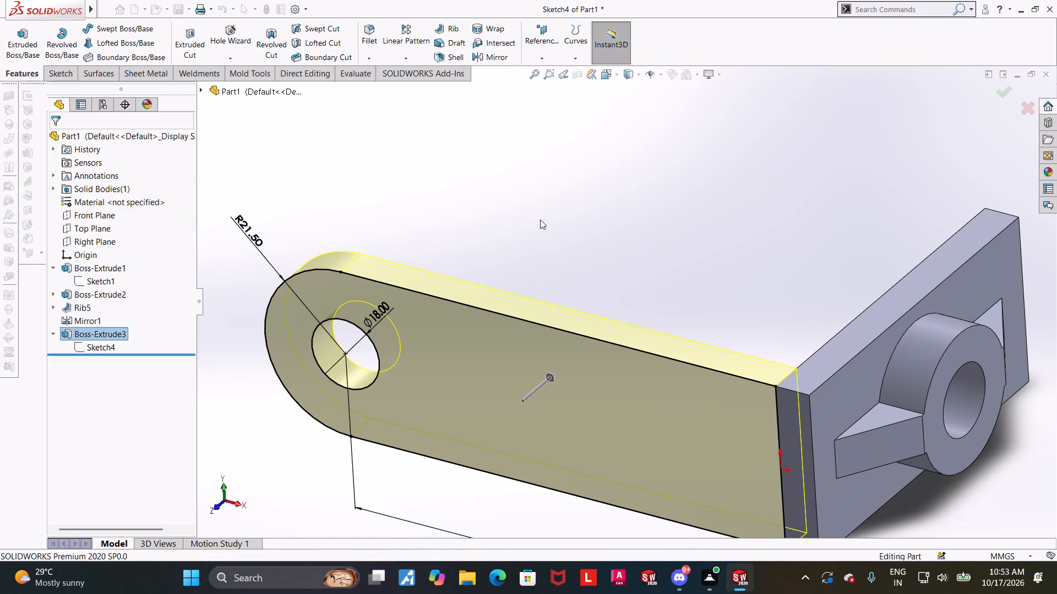
Start a sketch on the arm's outer flat face and draw a circle around the end hole, centred on it.
scroll(551, 219, up, 2)
scroll(667, 224, down, 1)
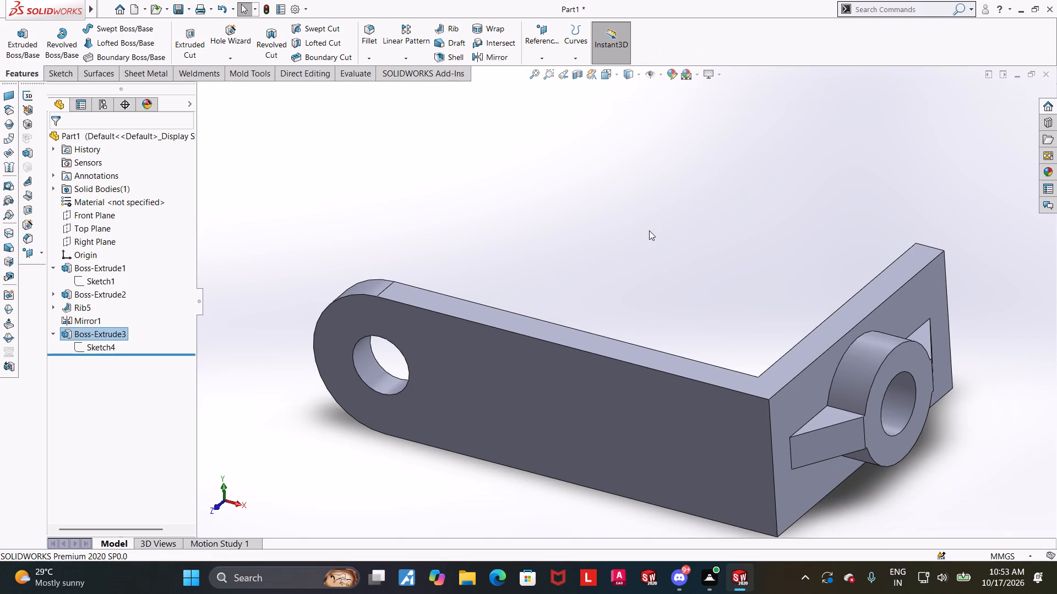
middle_drag(649, 230, 686, 239)
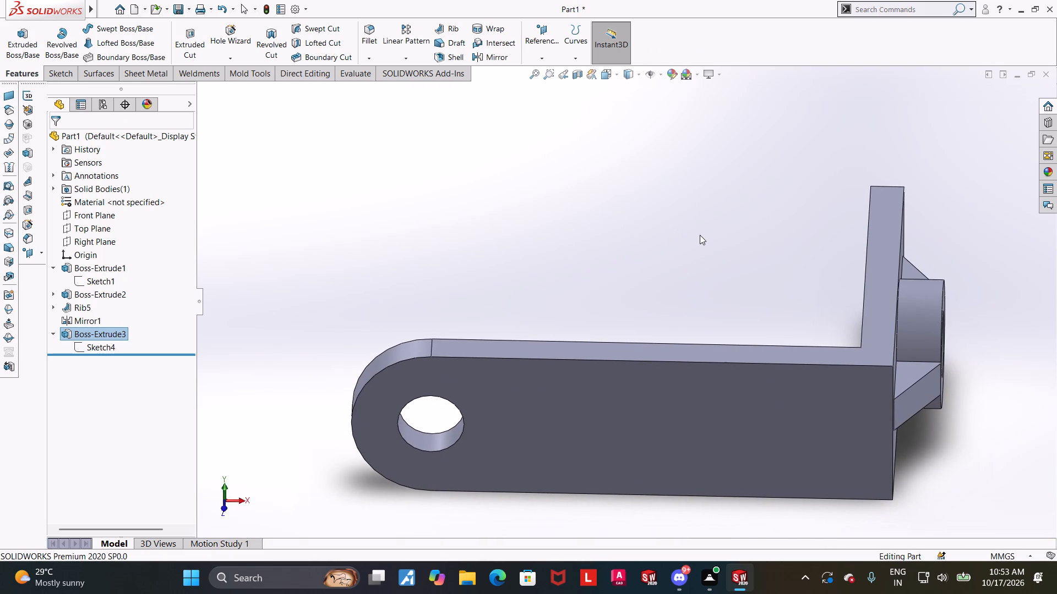
scroll(701, 235, up, 1)
middle_drag(697, 244, 699, 211)
click(652, 384)
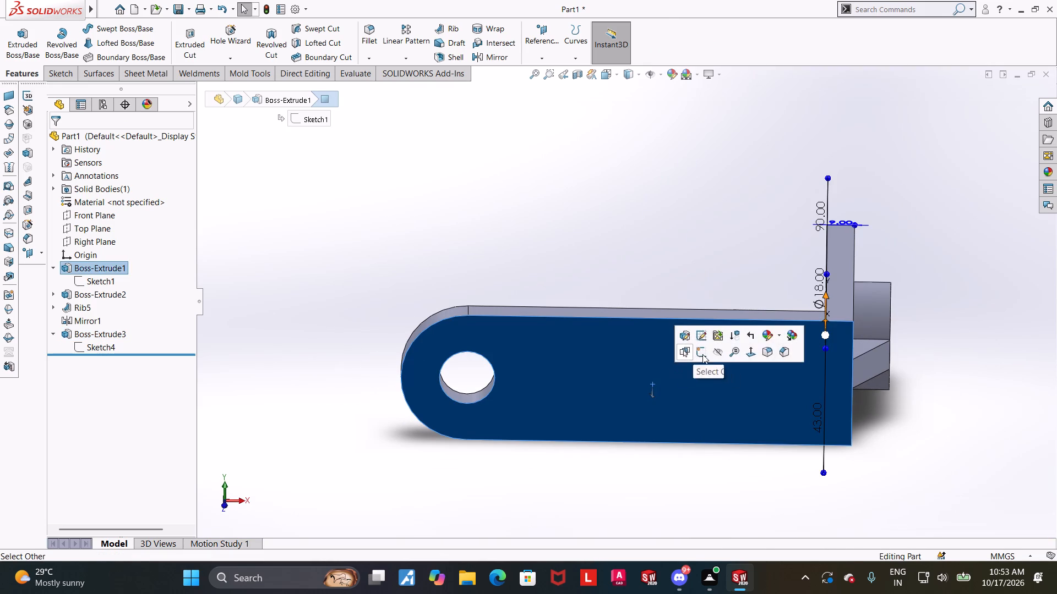
click(702, 354)
click(95, 355)
click(117, 344)
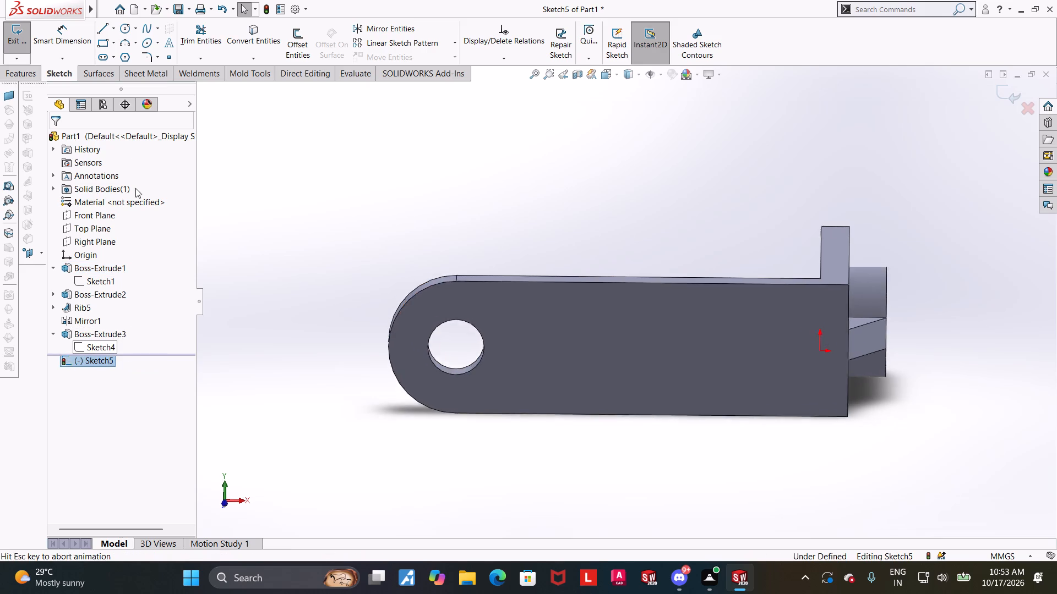
click(122, 28)
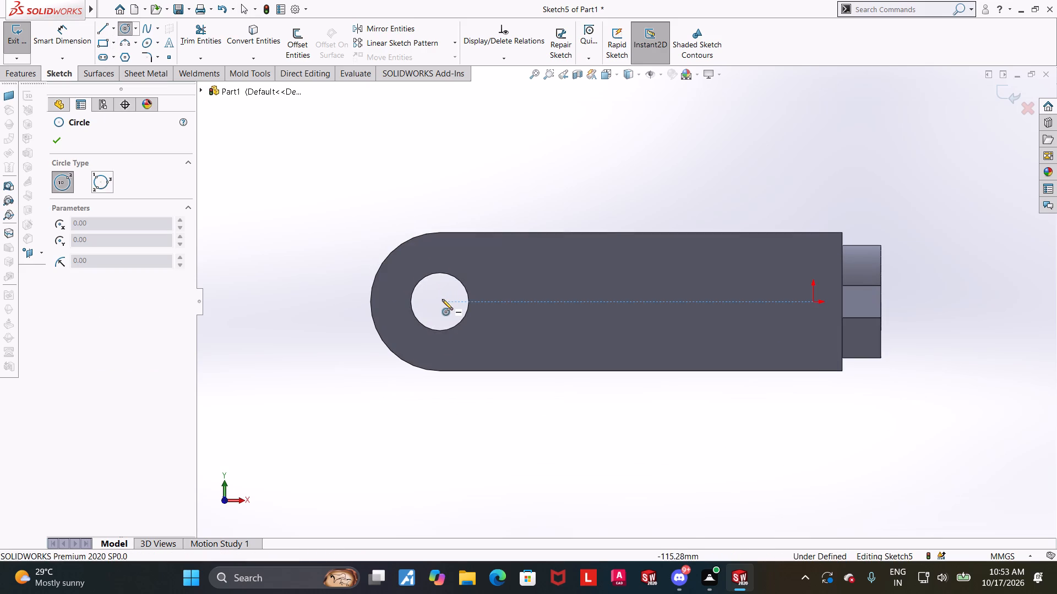
click(438, 301)
click(482, 262)
key(Escape)
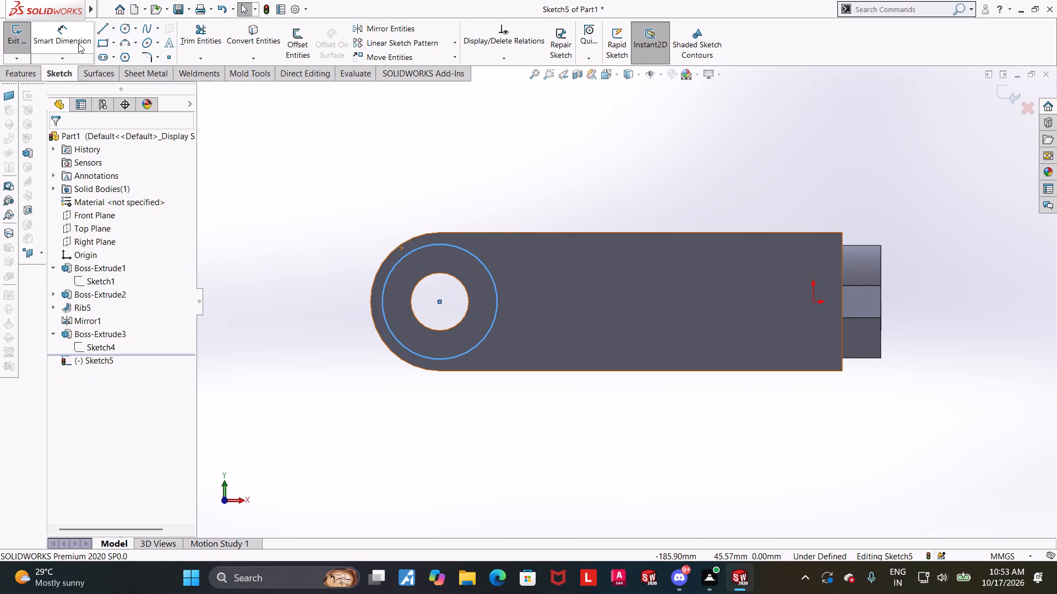
Dimension the circle around the arm's end hole to a 35 mm diameter.
click(77, 39)
scroll(336, 228, up, 1)
scroll(423, 223, down, 1)
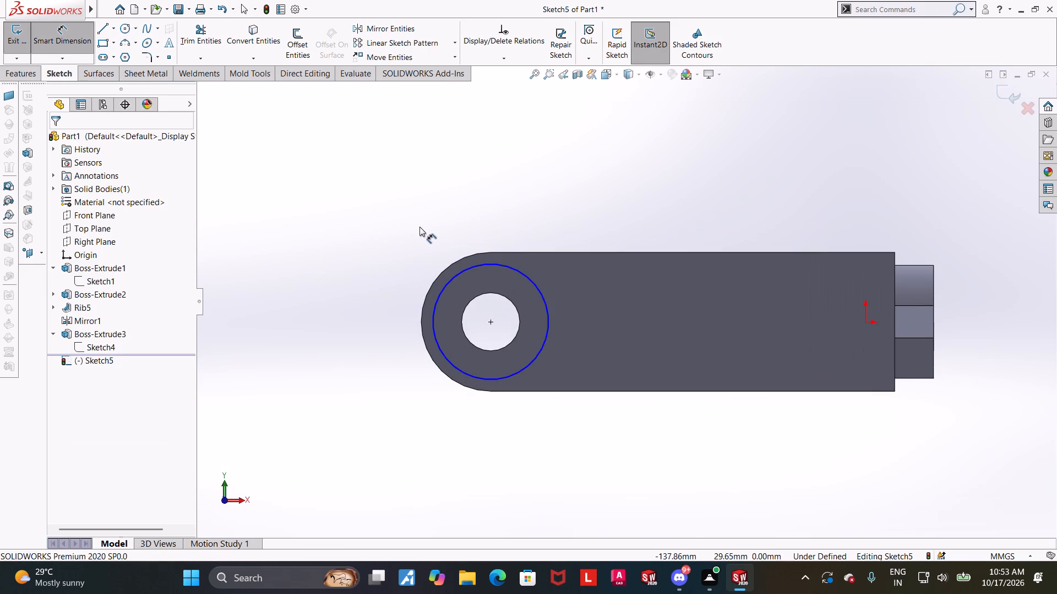
scroll(419, 227, down, 2)
scroll(419, 227, up, 1)
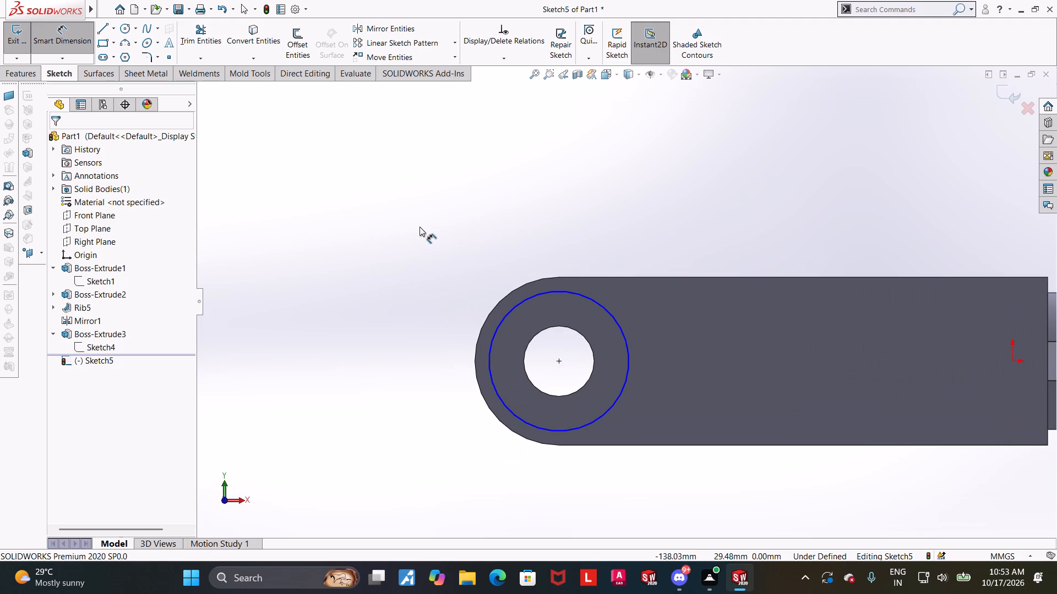
scroll(419, 227, down, 1)
click(580, 315)
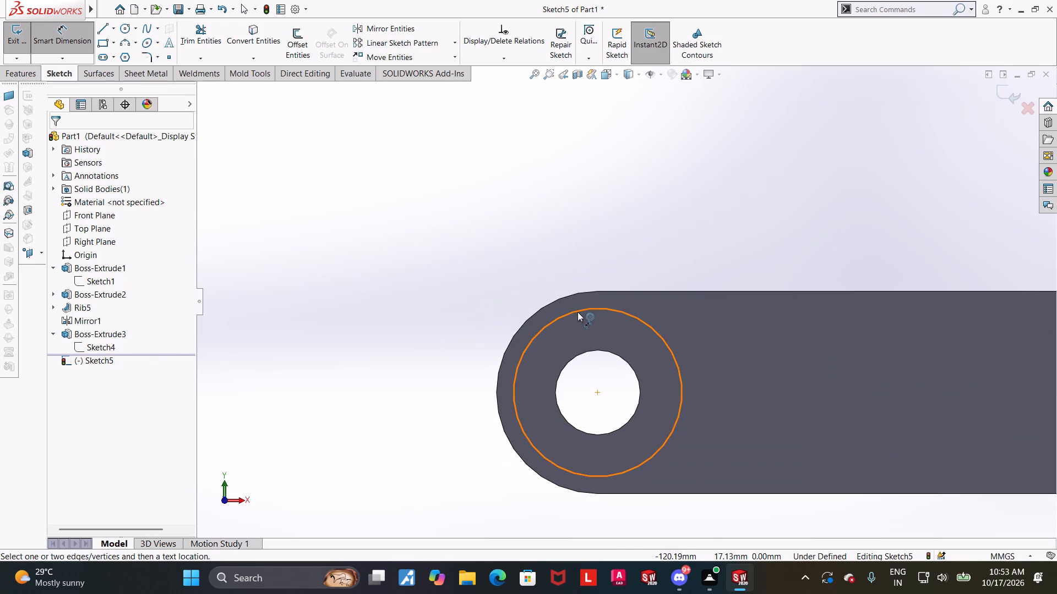
click(577, 312)
click(582, 245)
text(35)
key(Return)
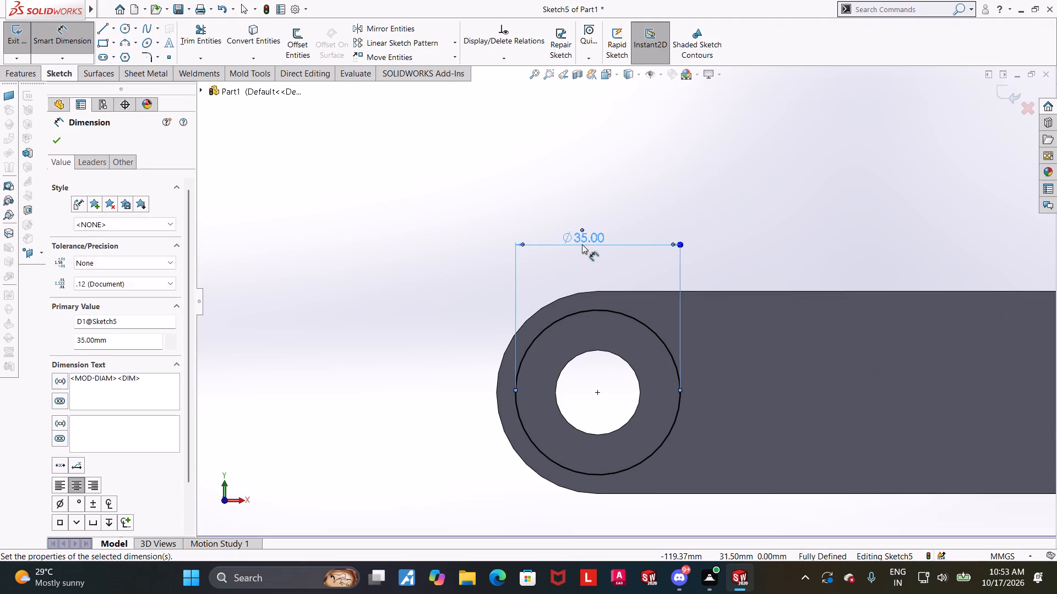
key(Escape)
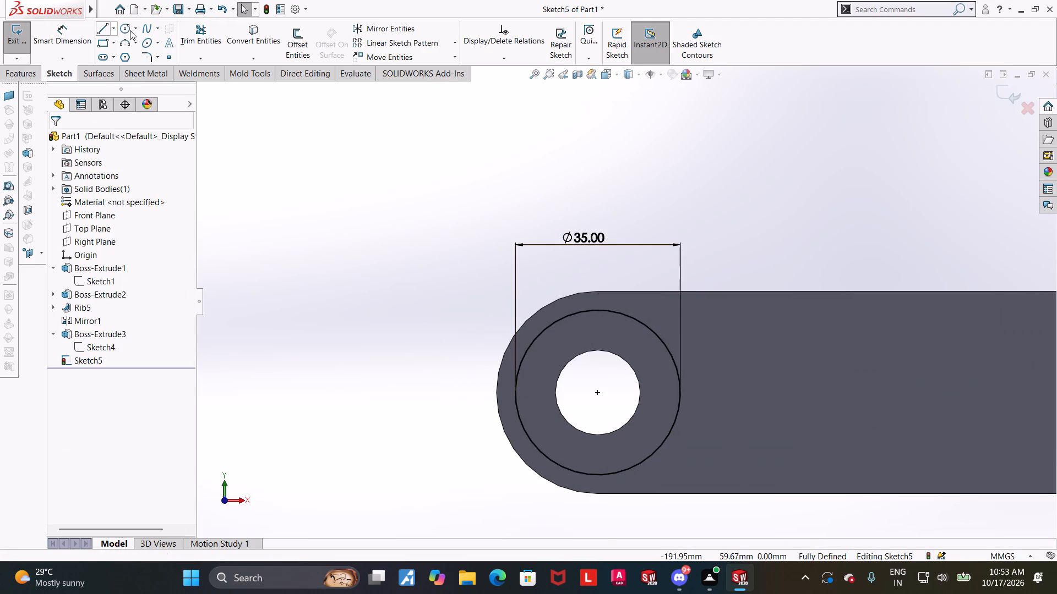
Draw an inner circle of 9 mm radius on the hole's edge, sharing the 35 mm circle's centre.
click(130, 30)
click(597, 394)
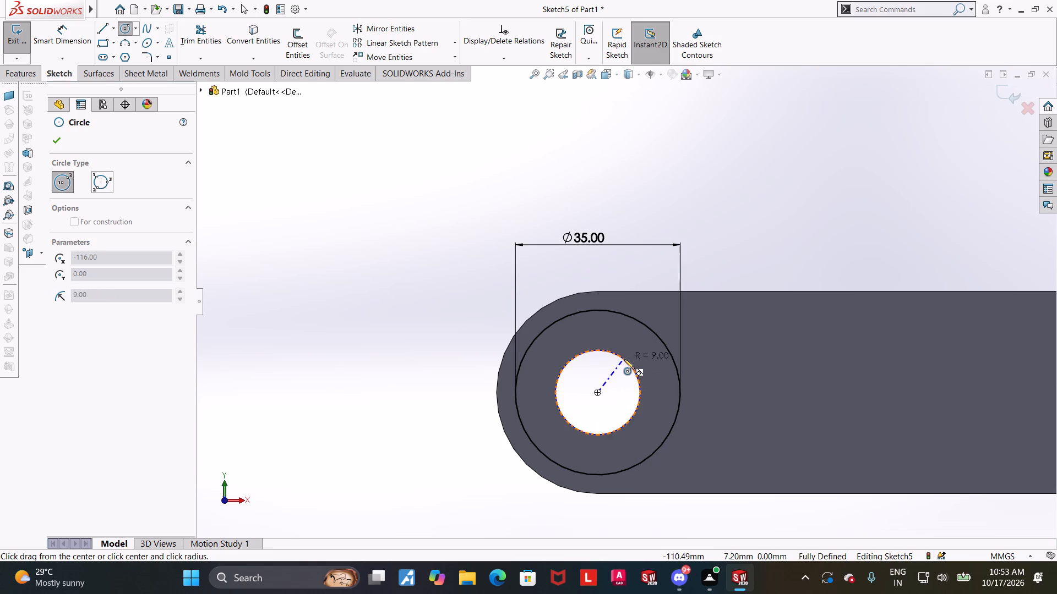
click(624, 359)
key(Escape)
key(Escape)
key(Escape)
Dimension the inner circle's diameter as 18 mm.
scroll(757, 259, up, 1)
scroll(757, 259, down, 1)
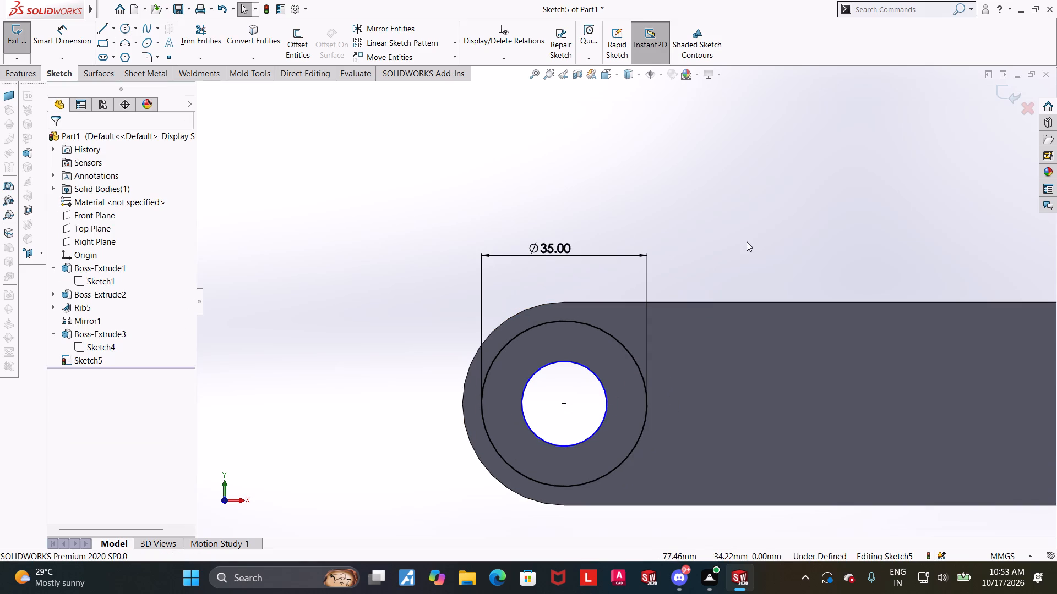
click(53, 32)
click(583, 367)
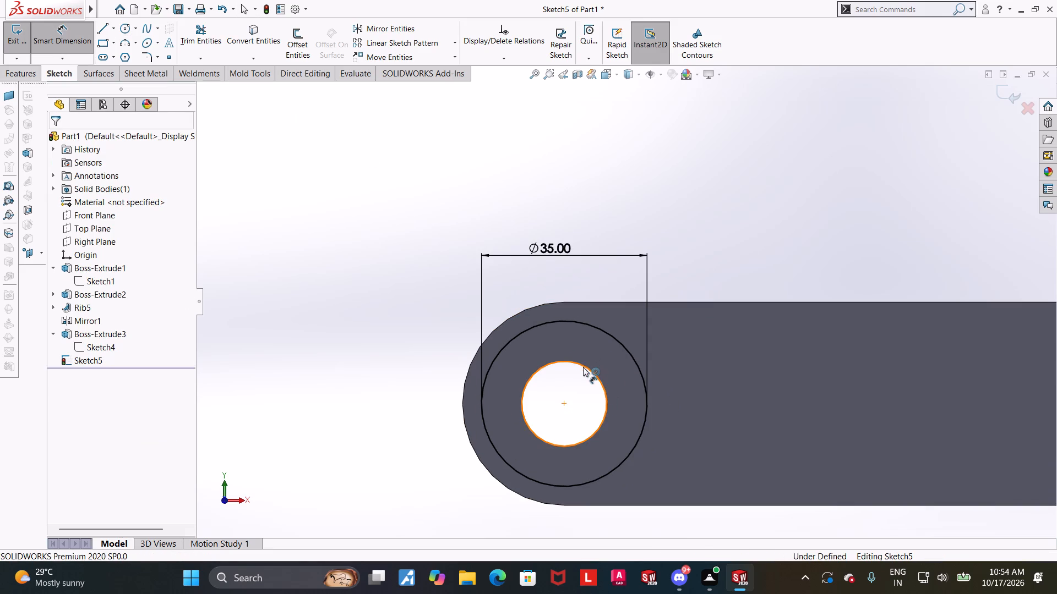
click(581, 353)
click(535, 340)
key(Escape)
Close the two-circle sketch and extrude the 35 mm ring around the arm's end hole outward by 12 mm, merged with the arm.
scroll(536, 340, up, 2)
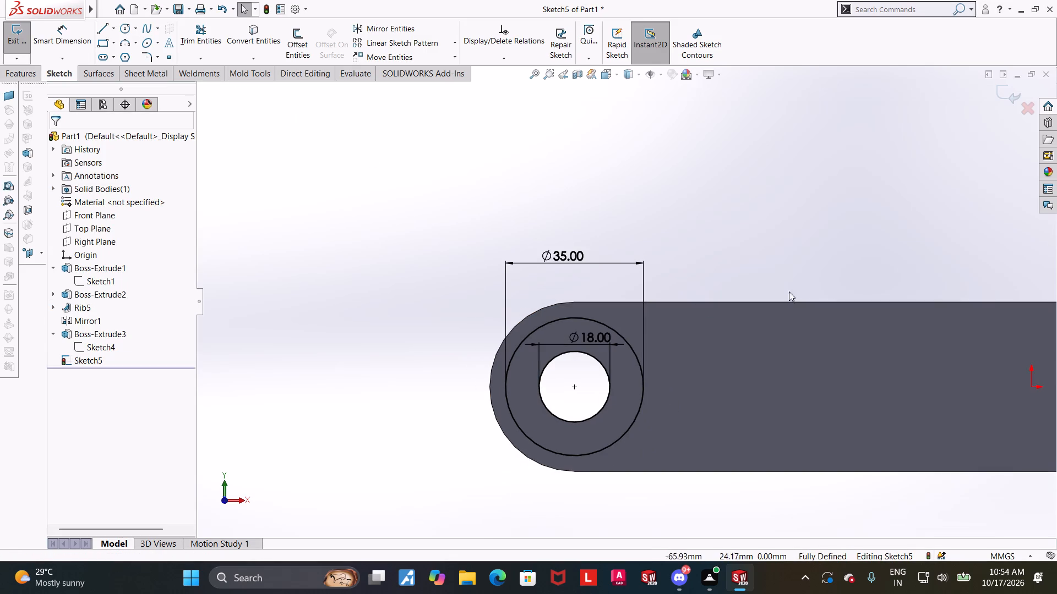
scroll(888, 262, down, 1)
scroll(849, 257, up, 5)
scroll(849, 257, down, 2)
middle_drag(635, 283, 633, 286)
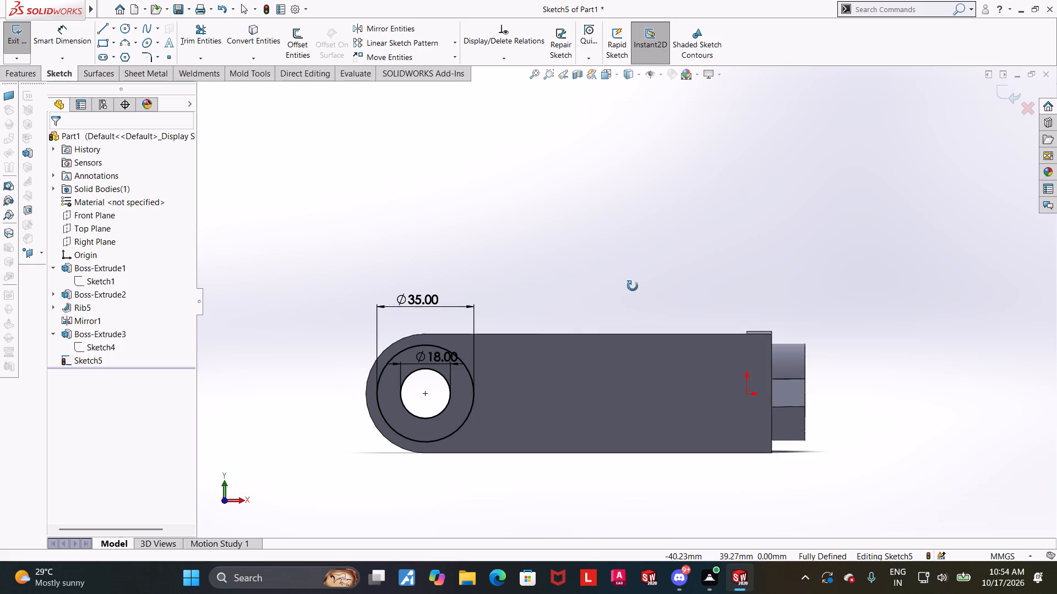
middle_drag(633, 286, 619, 311)
scroll(592, 318, up, 2)
scroll(519, 321, down, 3)
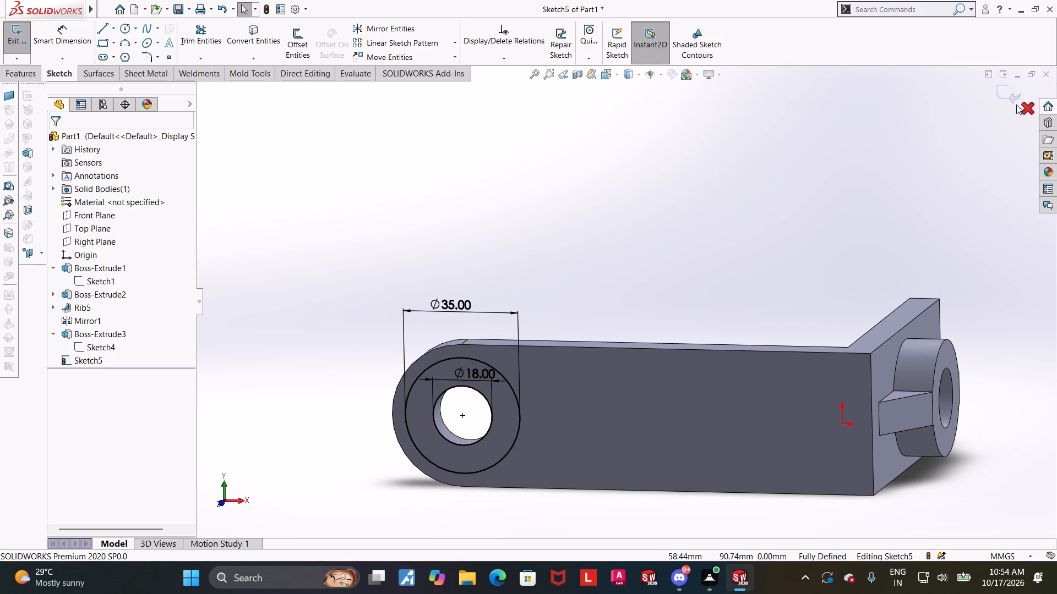
click(1010, 102)
click(20, 31)
middle_drag(440, 283, 433, 289)
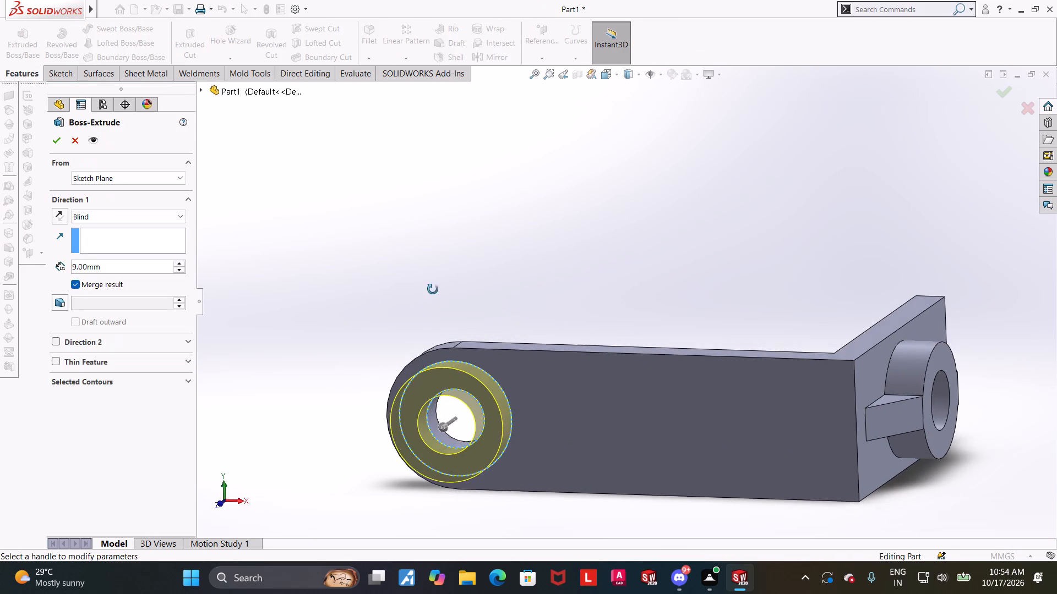
middle_drag(433, 289, 437, 302)
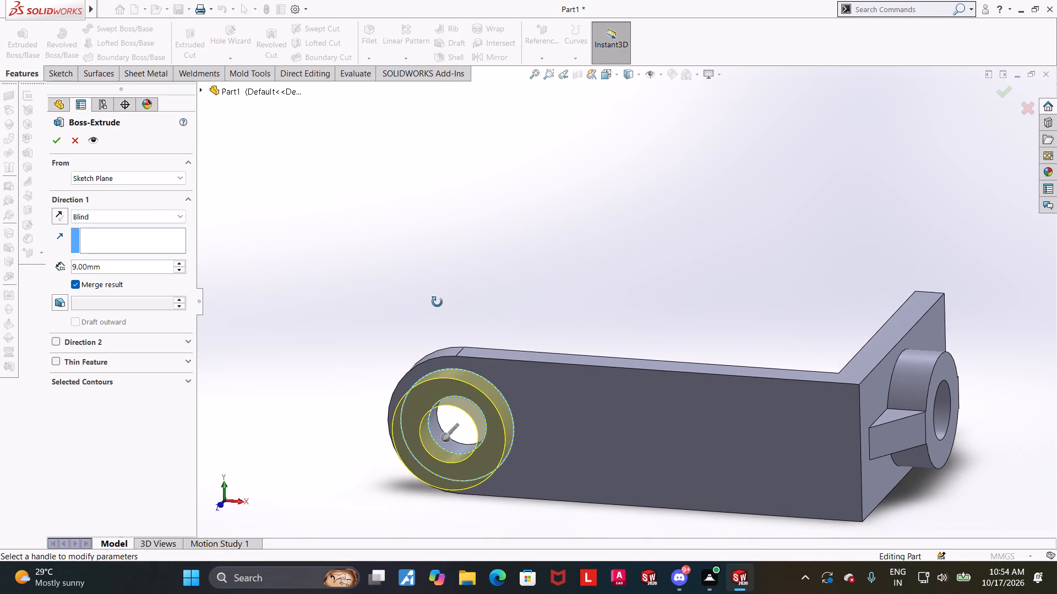
middle_drag(437, 302, 437, 309)
click(116, 267)
drag(121, 267, 103, 268)
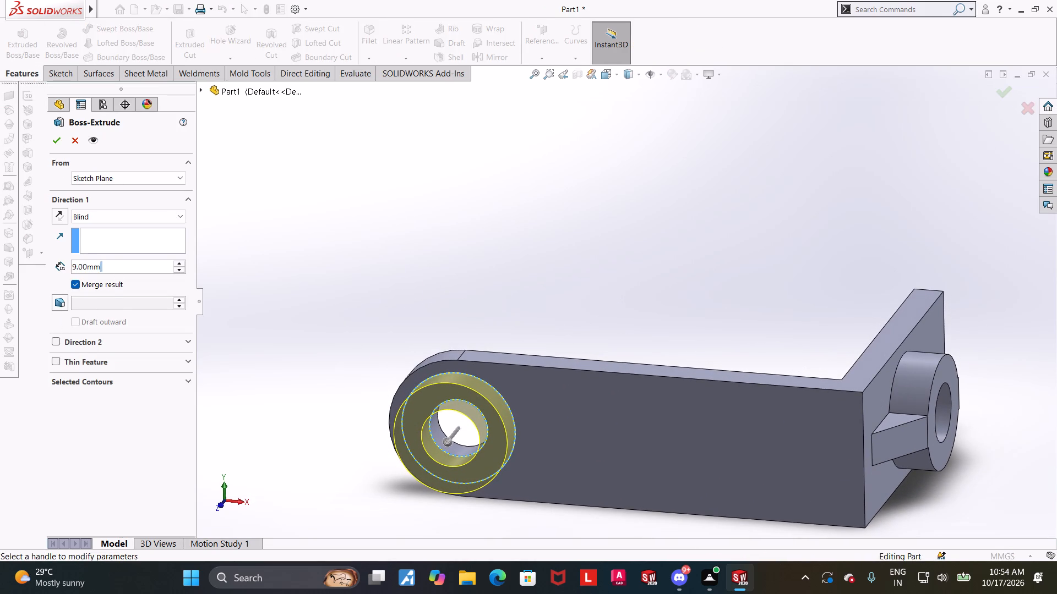
drag(103, 268, 50, 267)
text(21)
text(-9)
key(Return)
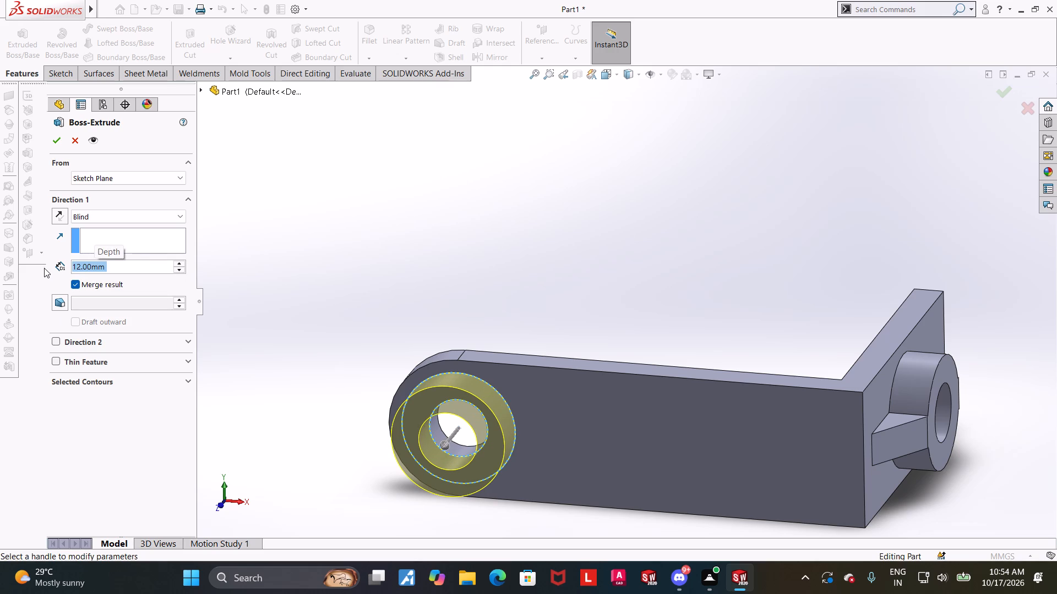
click(54, 141)
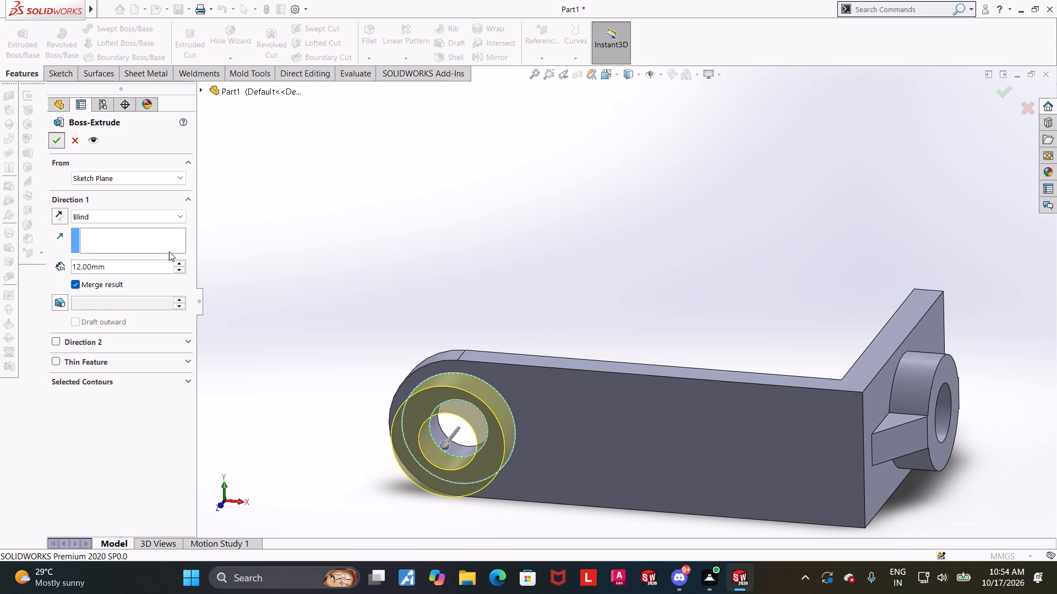
click(491, 320)
On the Top Plane, sketch a short line along the end boss's outer edge to its corner, continuing about 44 mm diagonally to the arm's face.
middle_drag(491, 320, 488, 326)
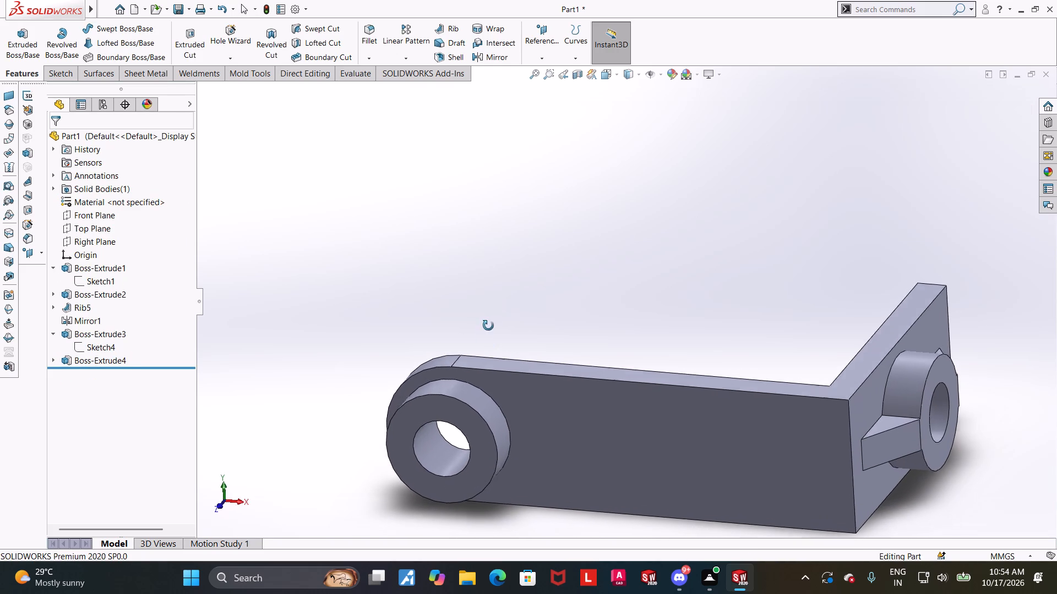
middle_drag(488, 326, 489, 326)
click(533, 316)
scroll(577, 344, up, 2)
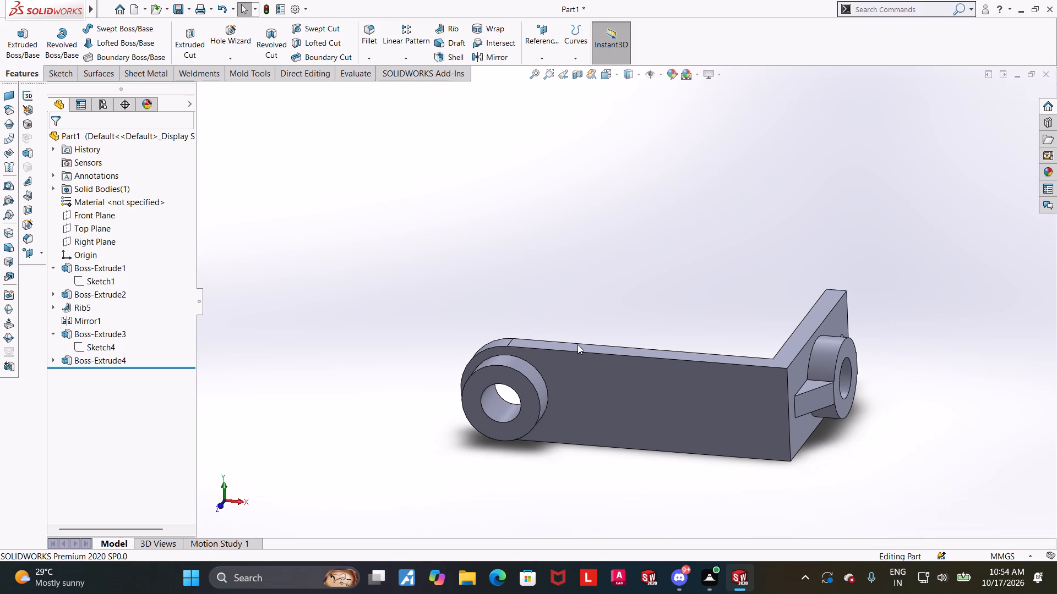
scroll(577, 344, down, 1)
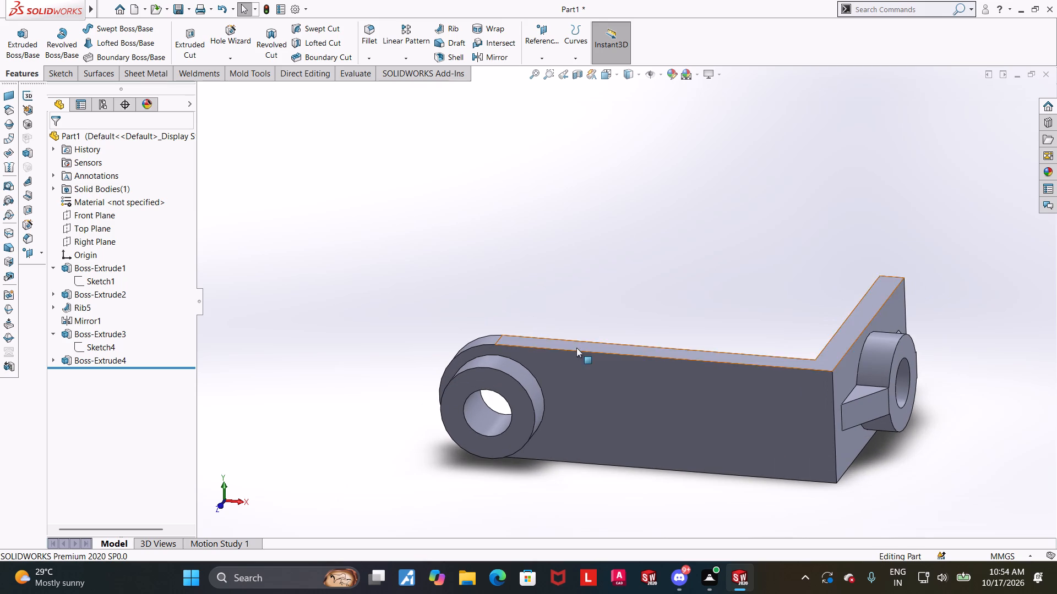
middle_drag(576, 348, 578, 398)
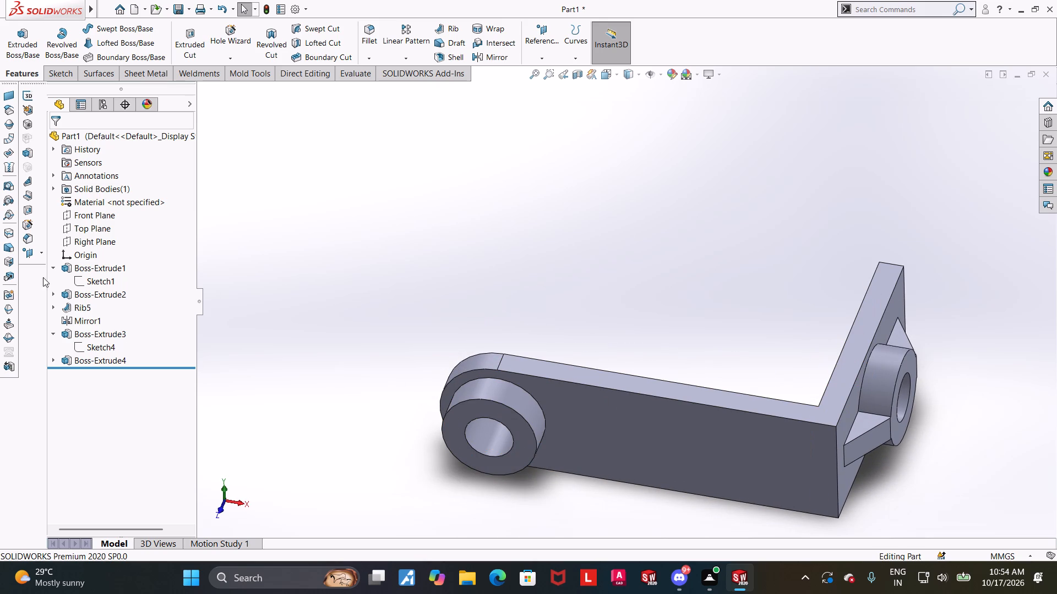
click(74, 233)
click(79, 218)
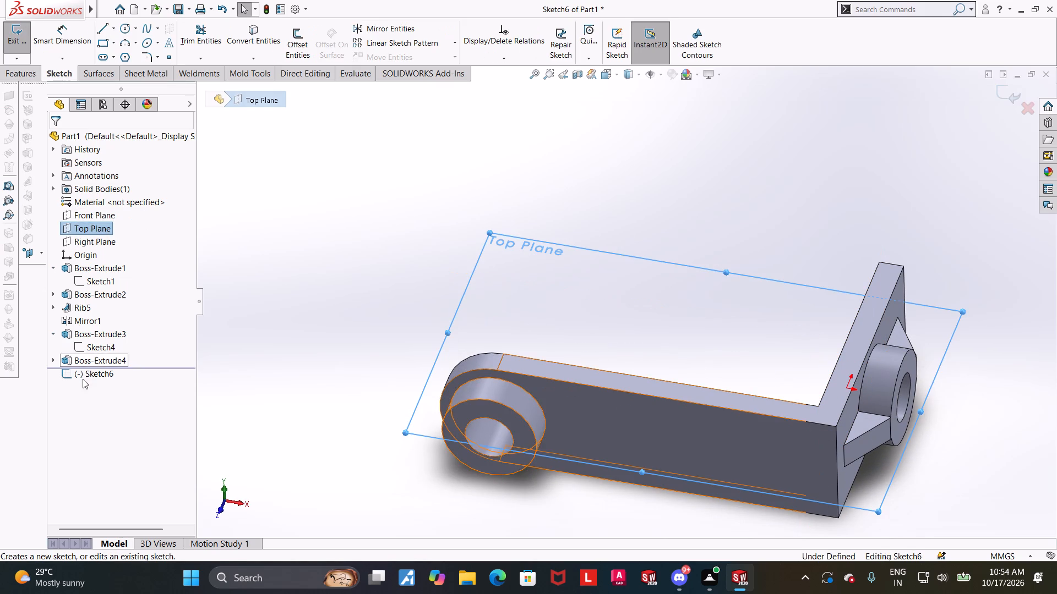
click(83, 379)
click(113, 364)
click(108, 28)
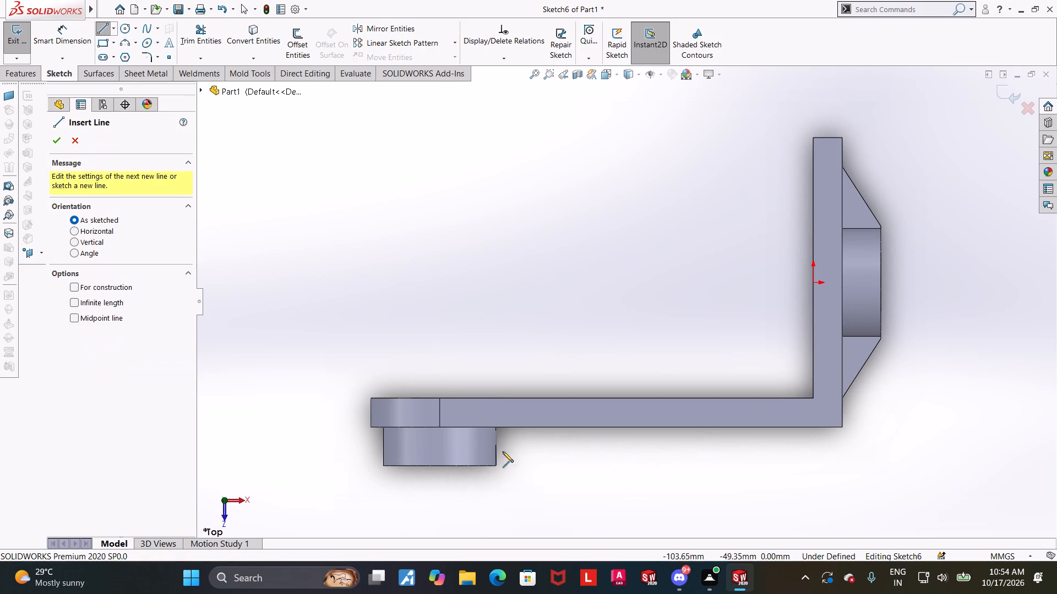
scroll(528, 491, down, 2)
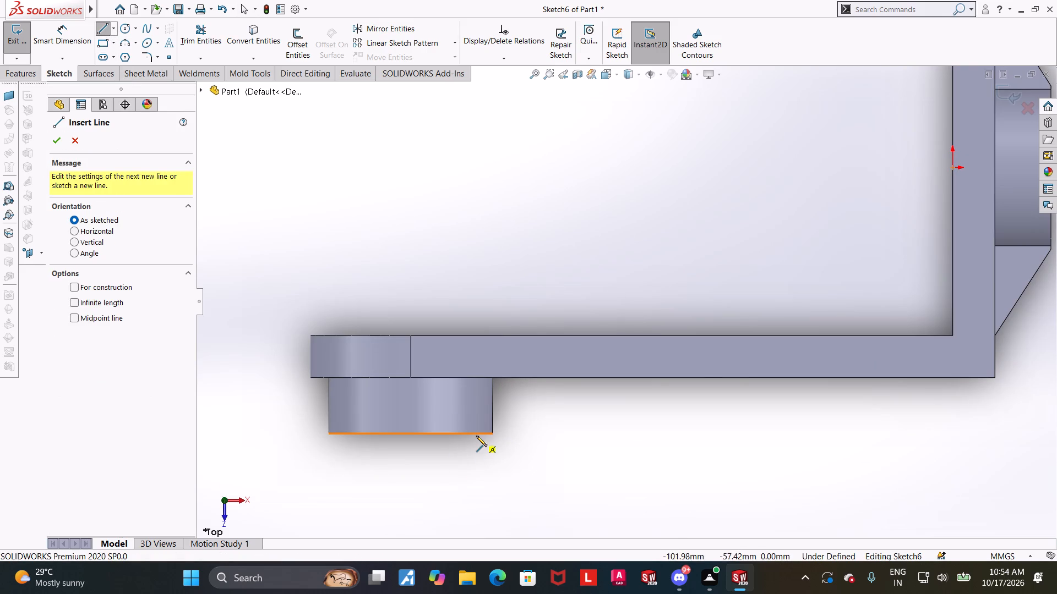
click(476, 436)
click(493, 435)
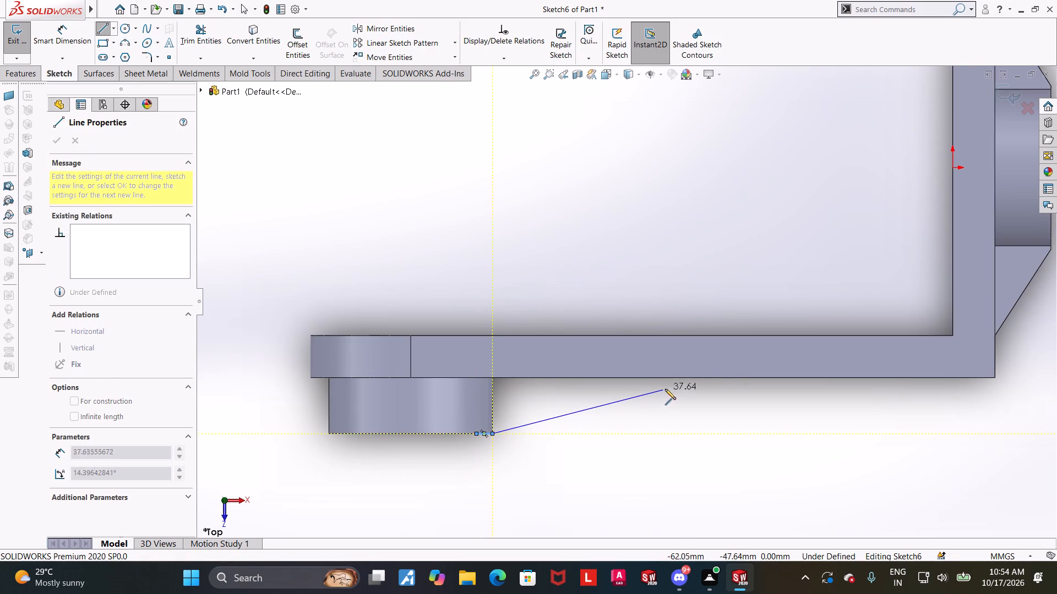
click(691, 378)
key(Escape)
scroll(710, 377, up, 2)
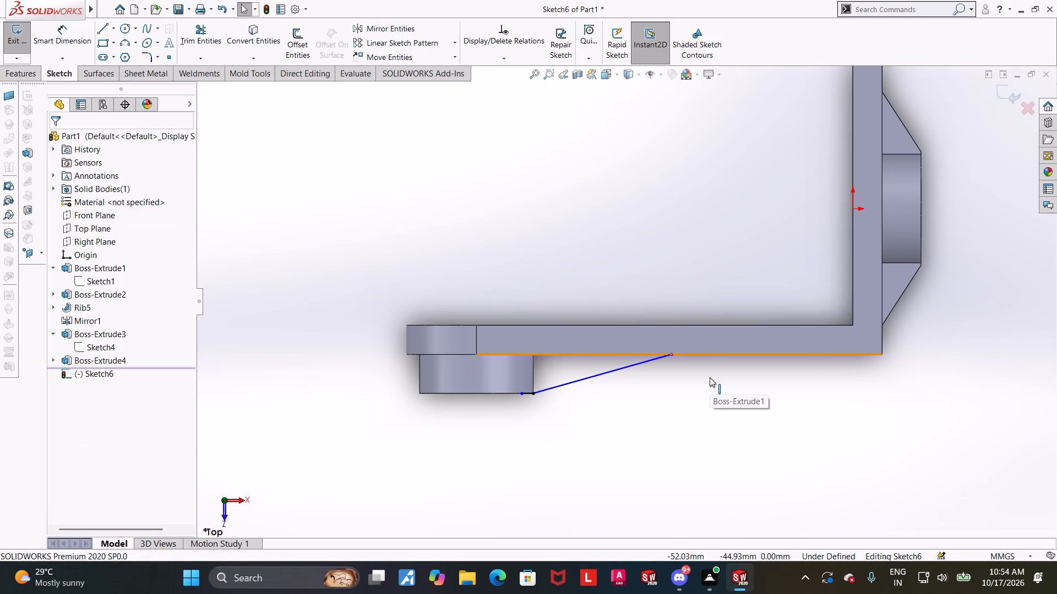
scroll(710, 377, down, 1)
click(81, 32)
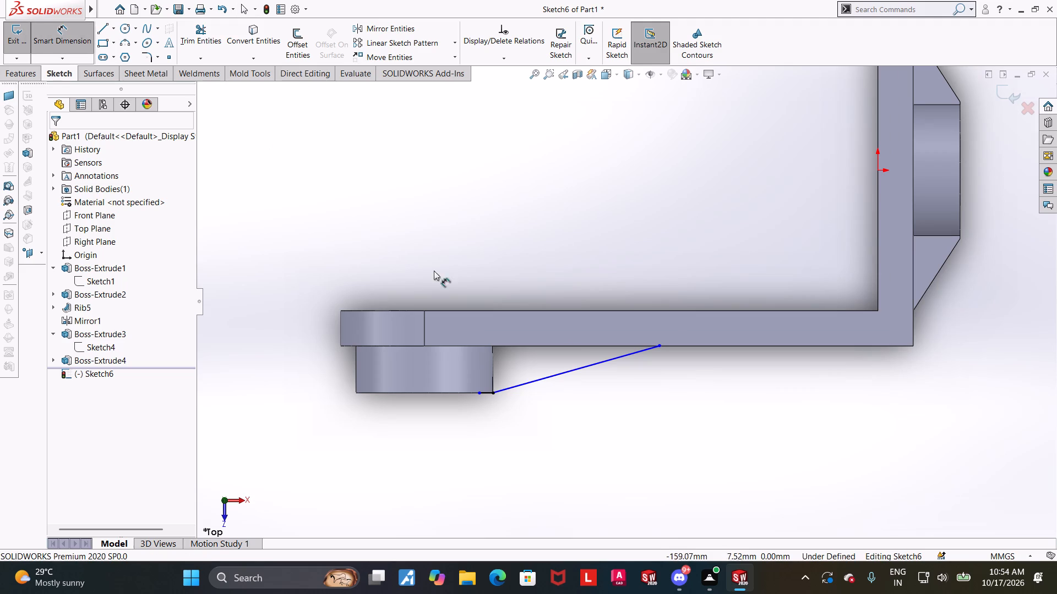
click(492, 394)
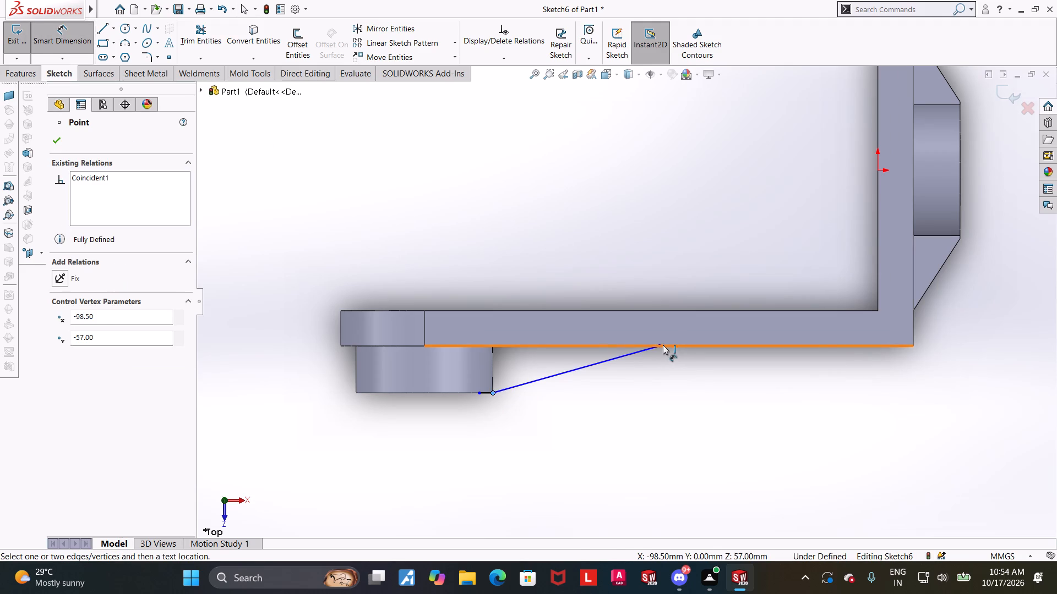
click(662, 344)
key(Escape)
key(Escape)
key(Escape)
Dimension the sloping line's horizontal span from the boss corner to the arm as 68 mm and finish the sketch.
click(59, 31)
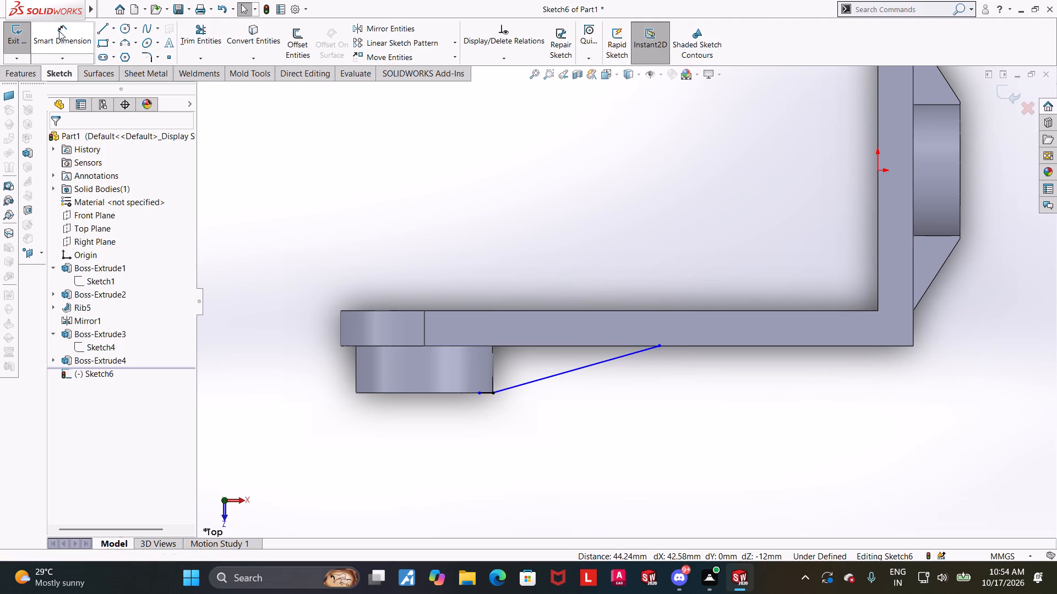
click(492, 396)
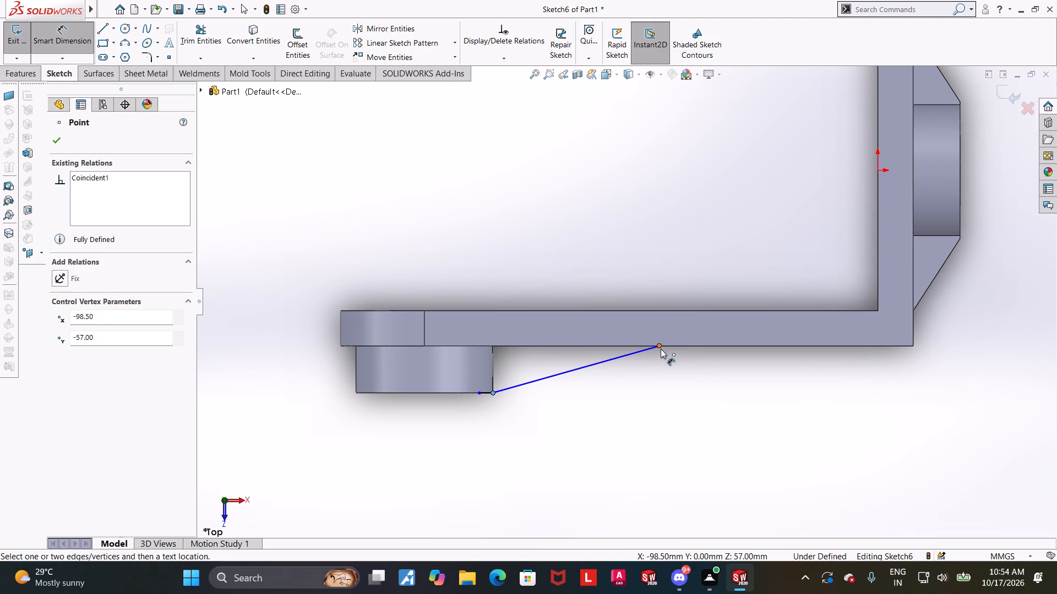
click(661, 349)
click(602, 441)
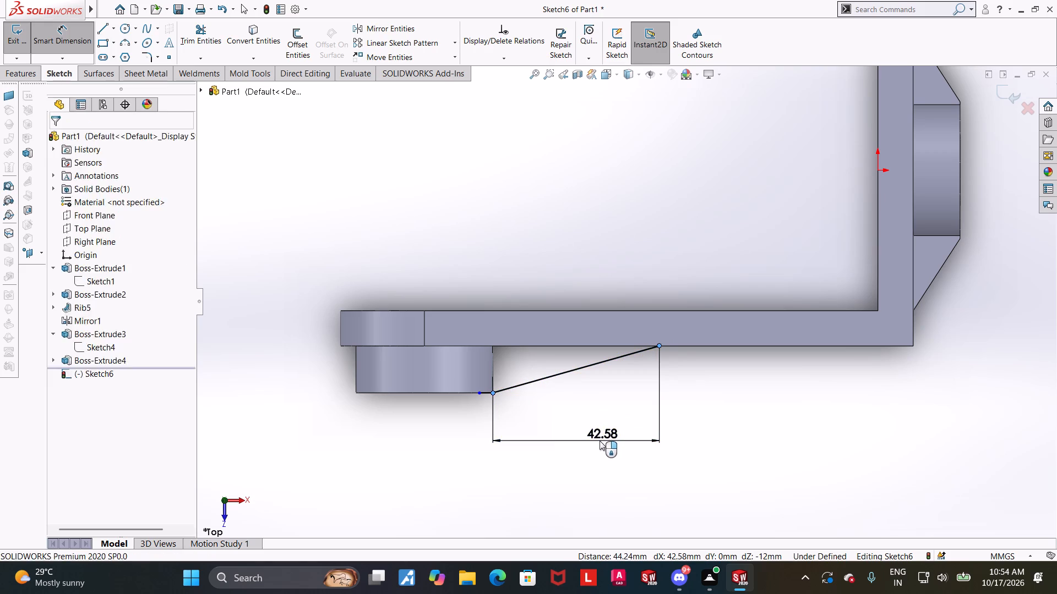
text(68)
key(Return)
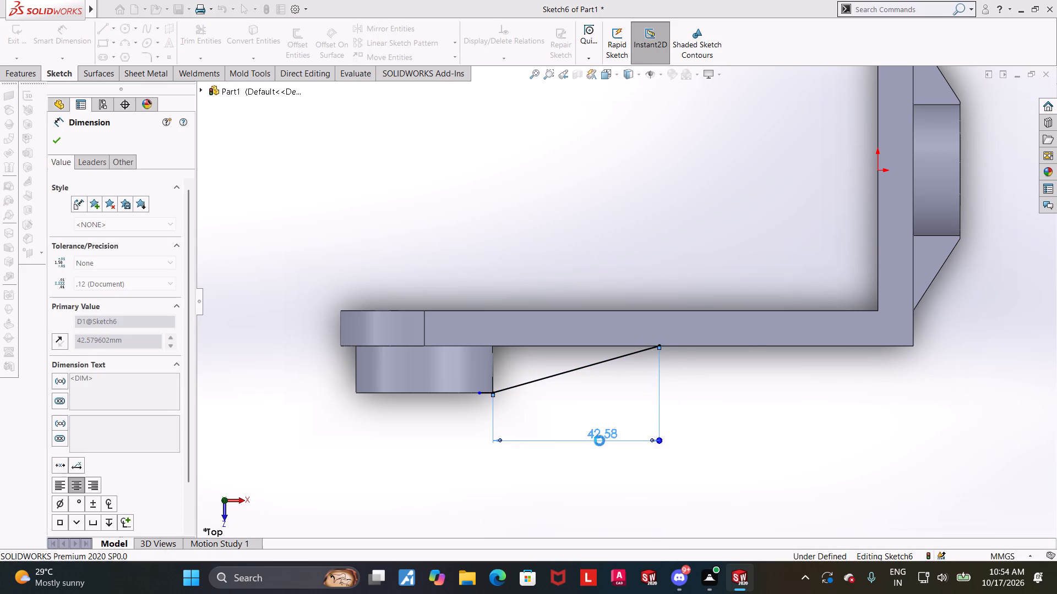
click(830, 408)
scroll(835, 406, up, 1)
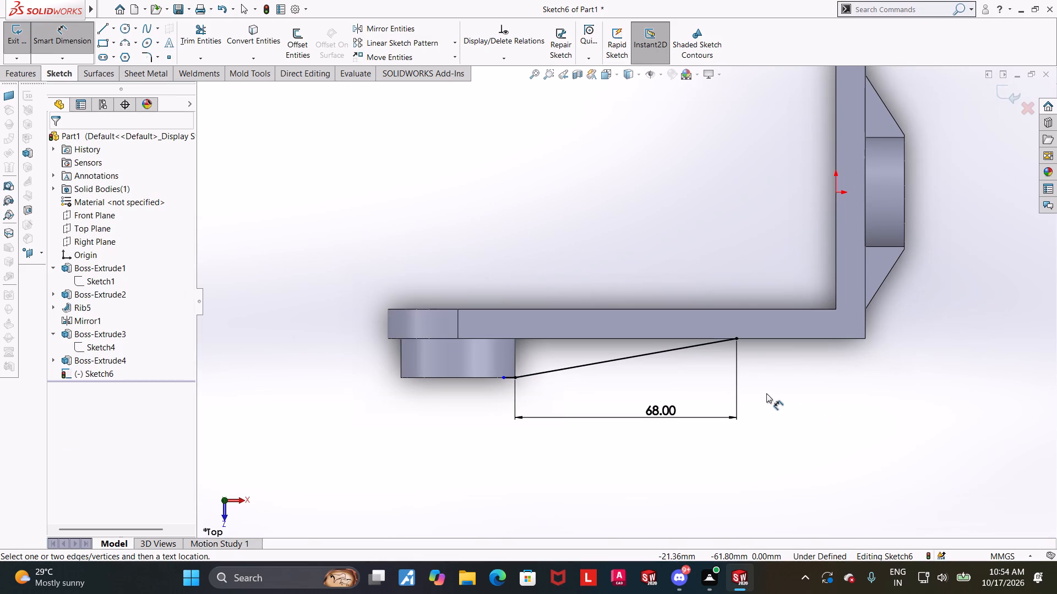
scroll(612, 371, down, 1)
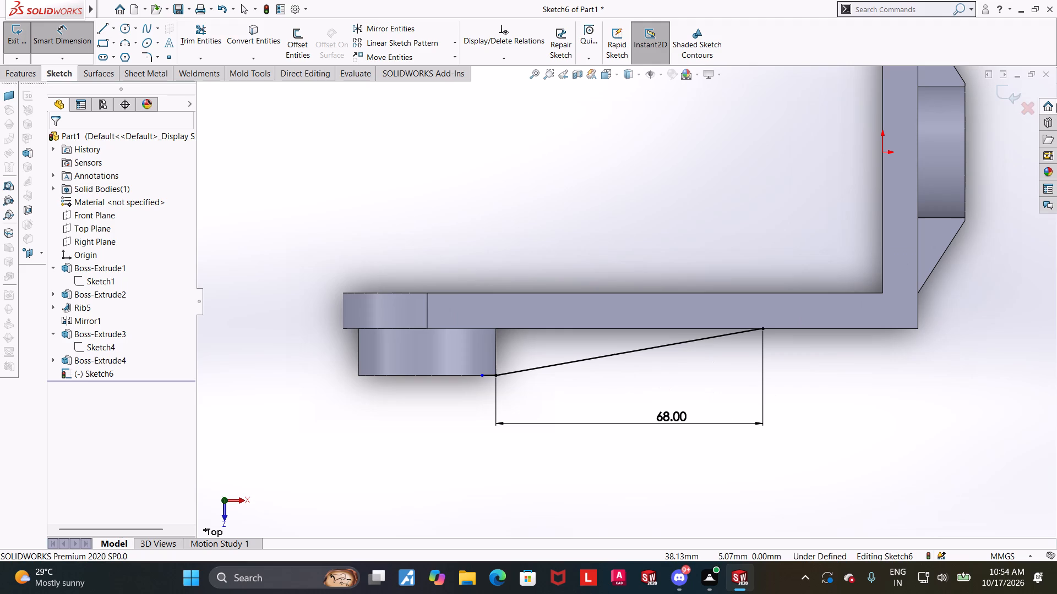
click(1016, 97)
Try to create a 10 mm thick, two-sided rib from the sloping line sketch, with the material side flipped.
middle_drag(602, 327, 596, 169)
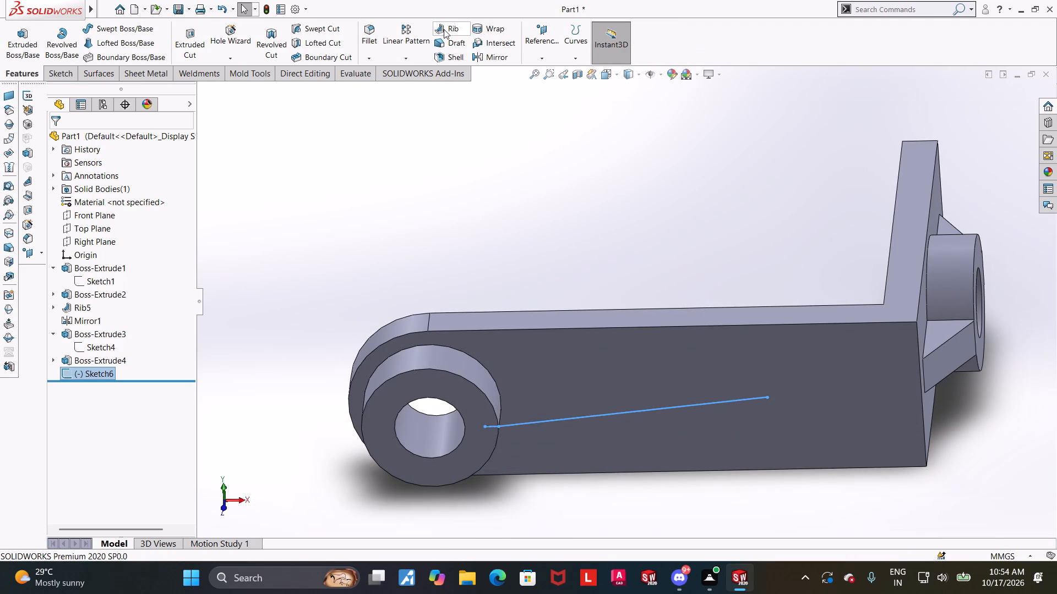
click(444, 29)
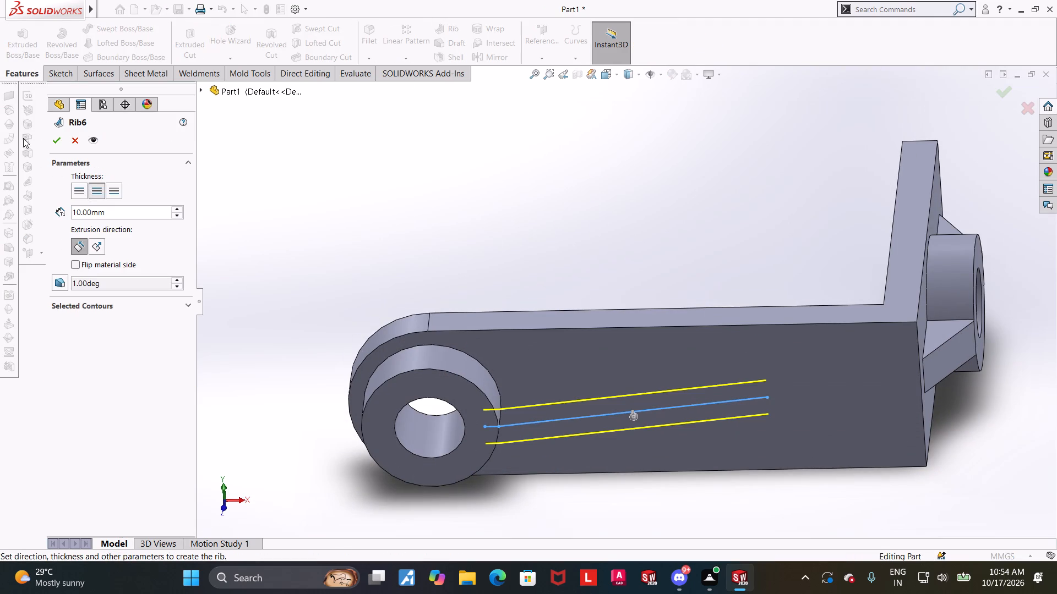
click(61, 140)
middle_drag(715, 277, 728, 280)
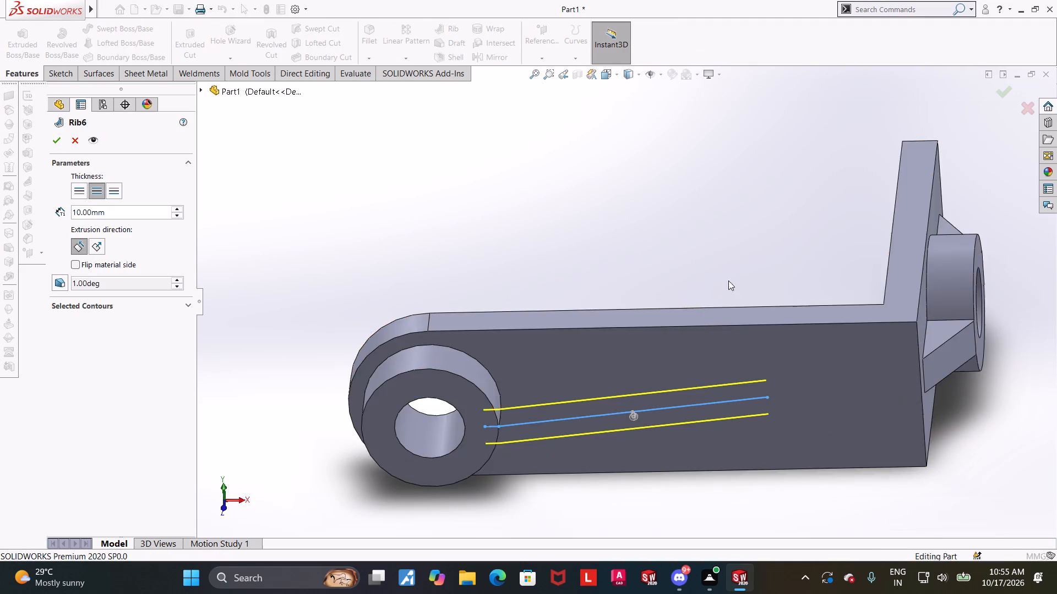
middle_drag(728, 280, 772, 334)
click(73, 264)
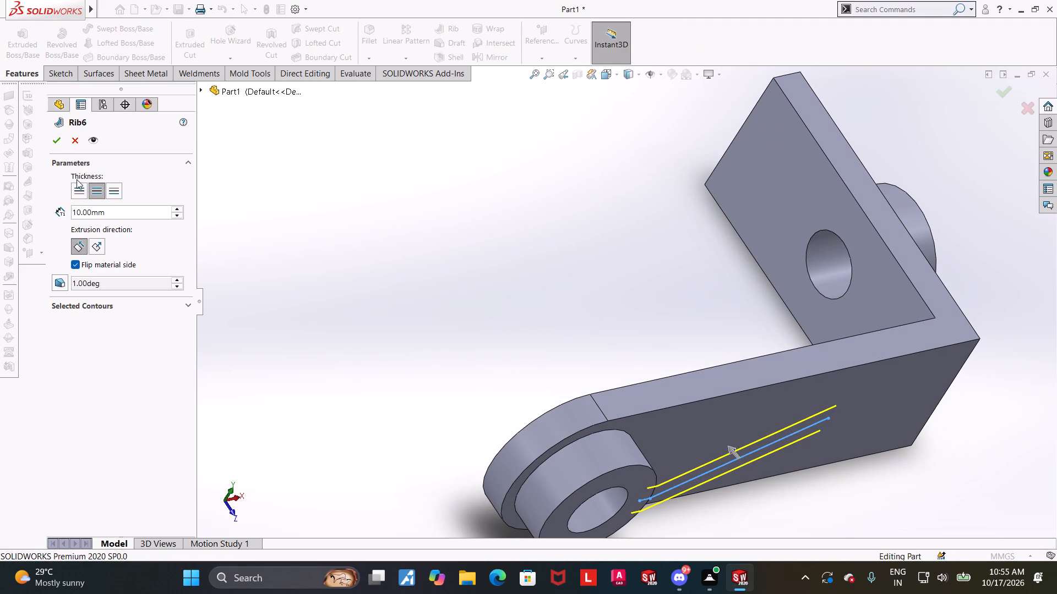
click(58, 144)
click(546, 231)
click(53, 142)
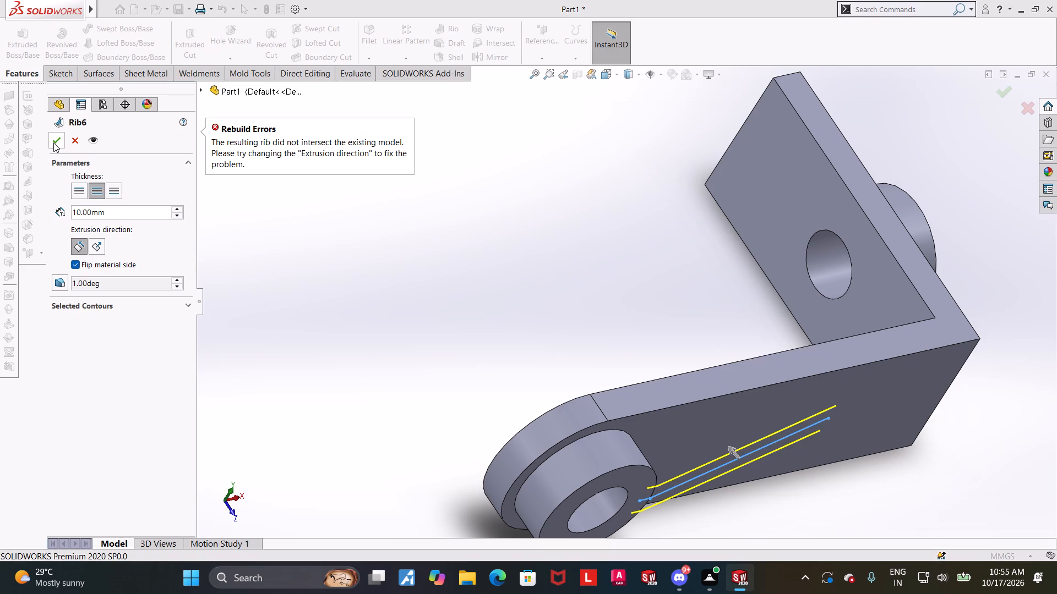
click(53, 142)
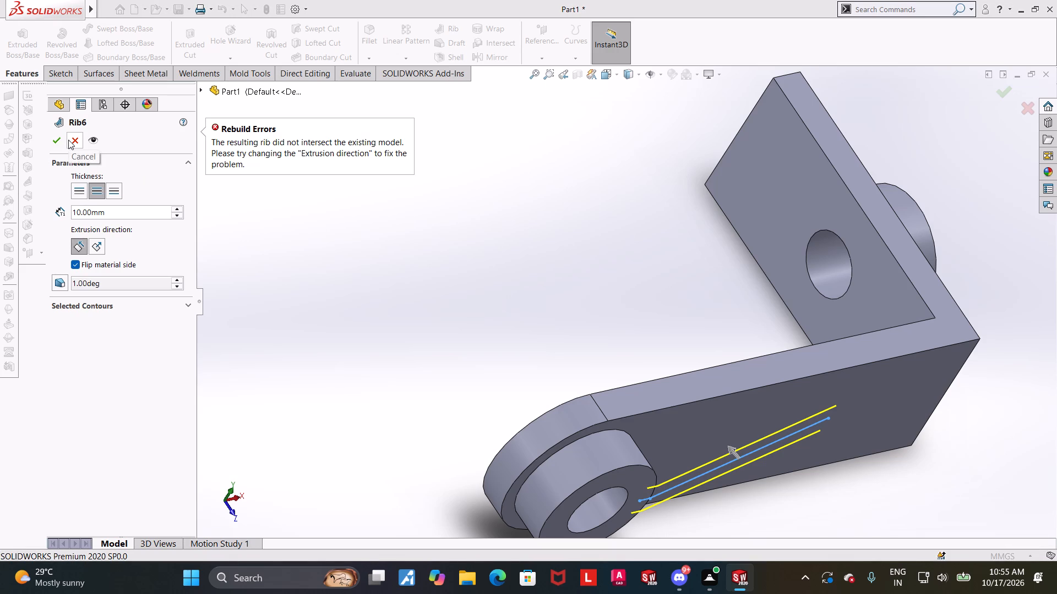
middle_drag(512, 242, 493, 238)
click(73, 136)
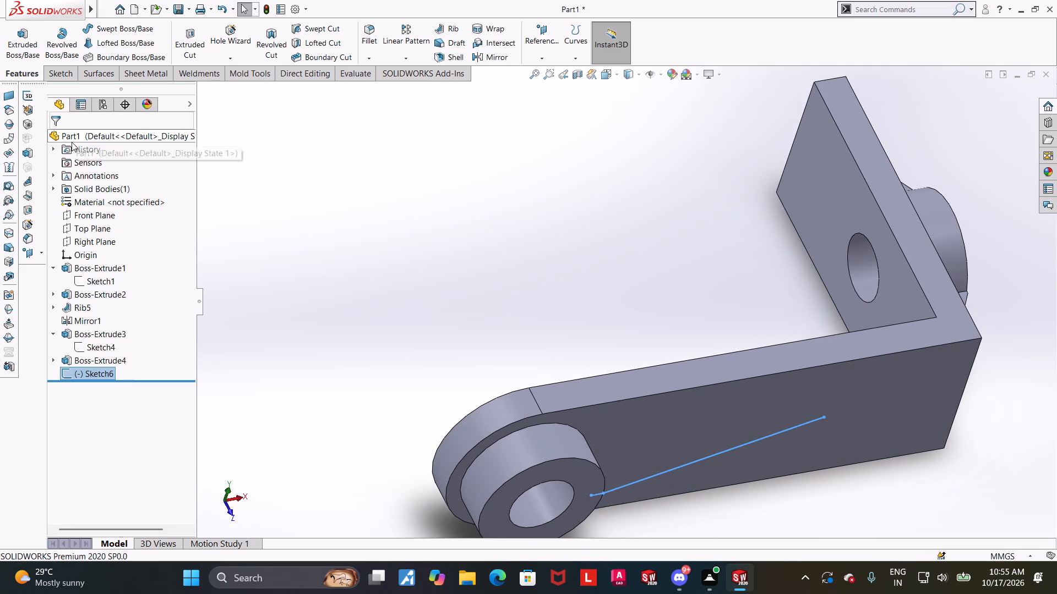
Reopen the sloping line's sketch and make the line's corner point coincident with the end boss's side silhouette edge.
click(88, 373)
click(98, 346)
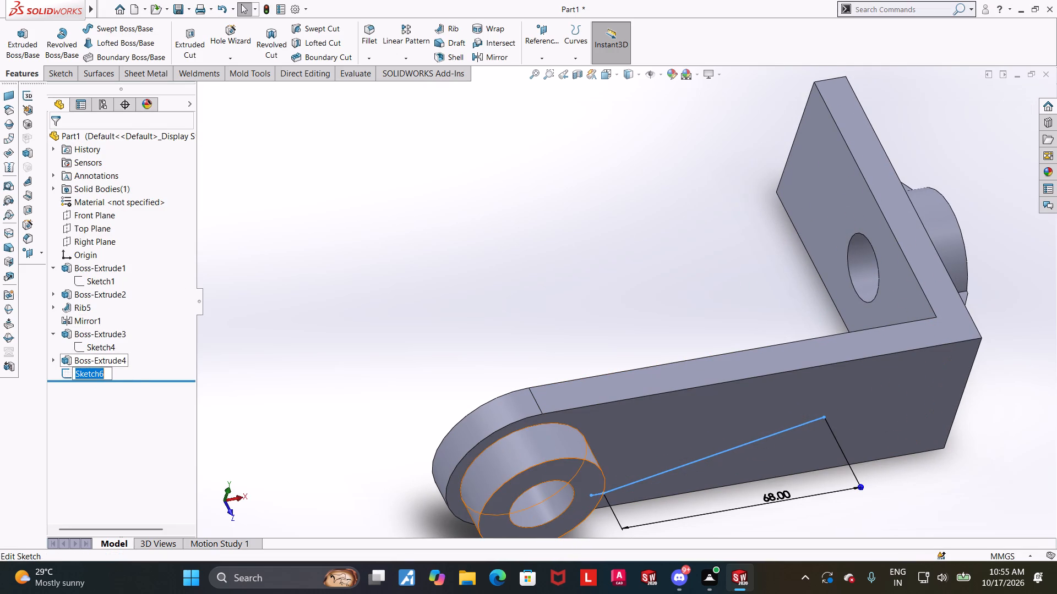
key(Escape)
click(107, 372)
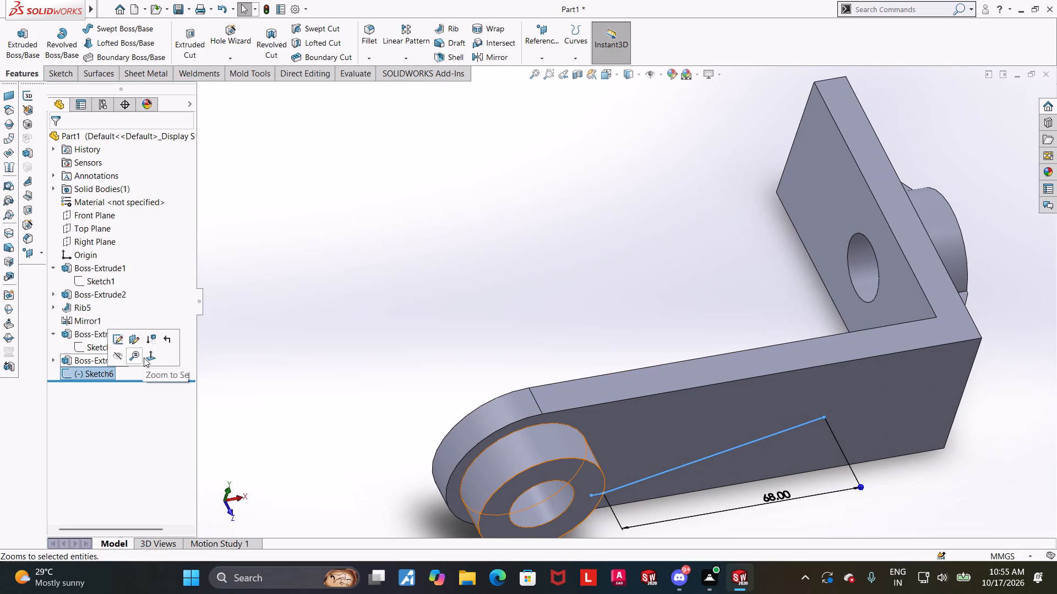
click(145, 357)
scroll(650, 363, up, 1)
click(760, 488)
scroll(455, 439, down, 4)
scroll(642, 400, down, 2)
click(76, 369)
click(85, 338)
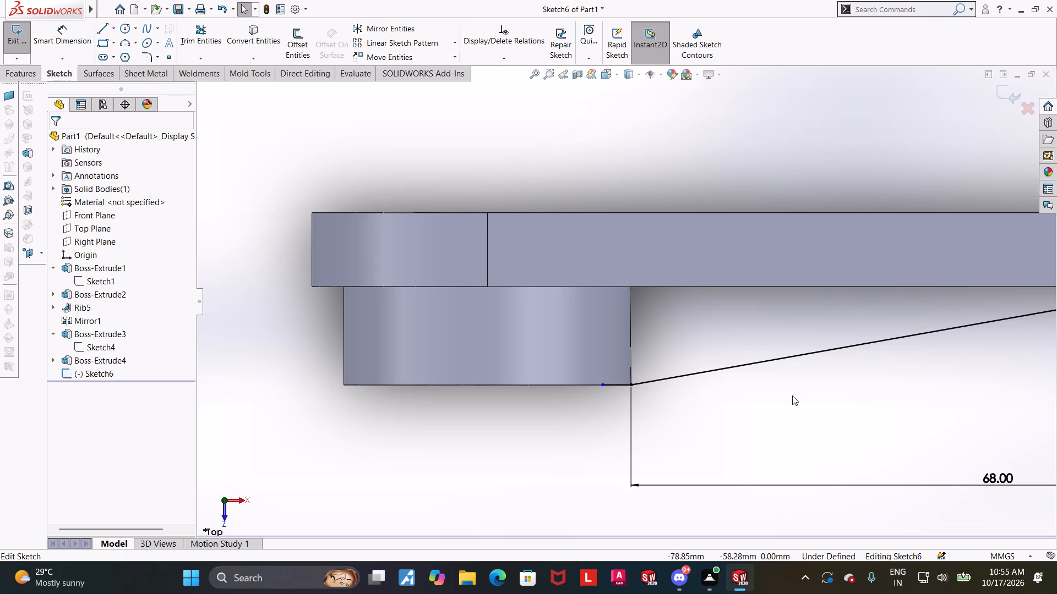
click(793, 395)
scroll(688, 393, down, 6)
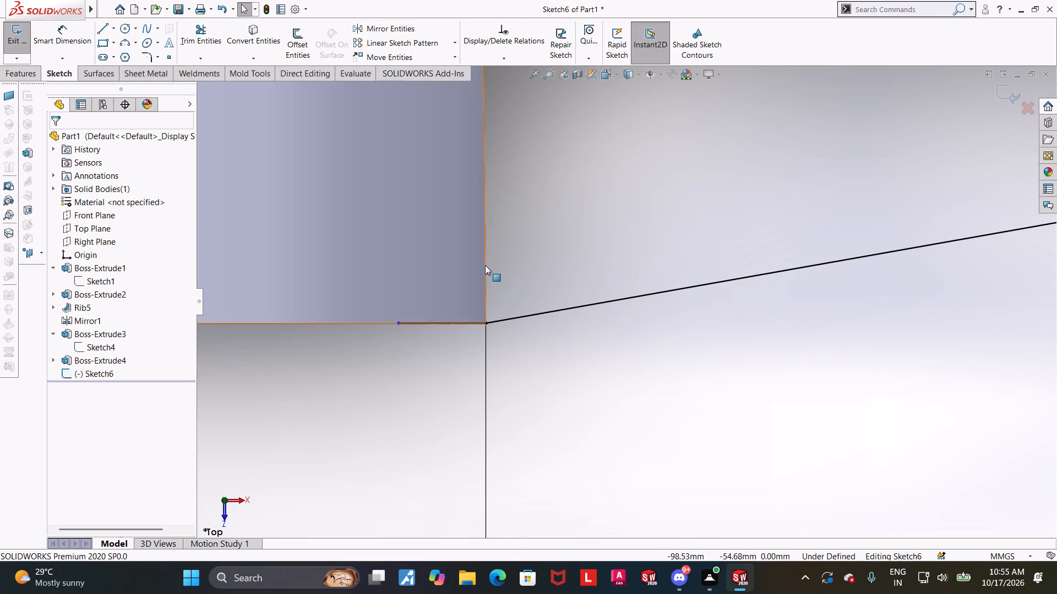
ctrl+click(485, 265)
click(558, 356)
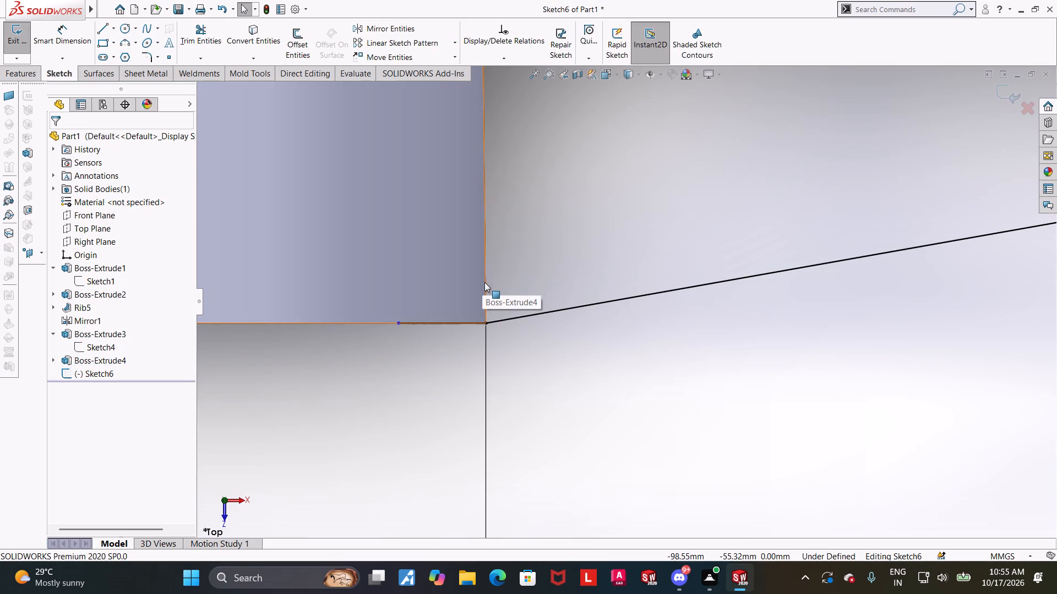
click(487, 283)
ctrl+click(486, 322)
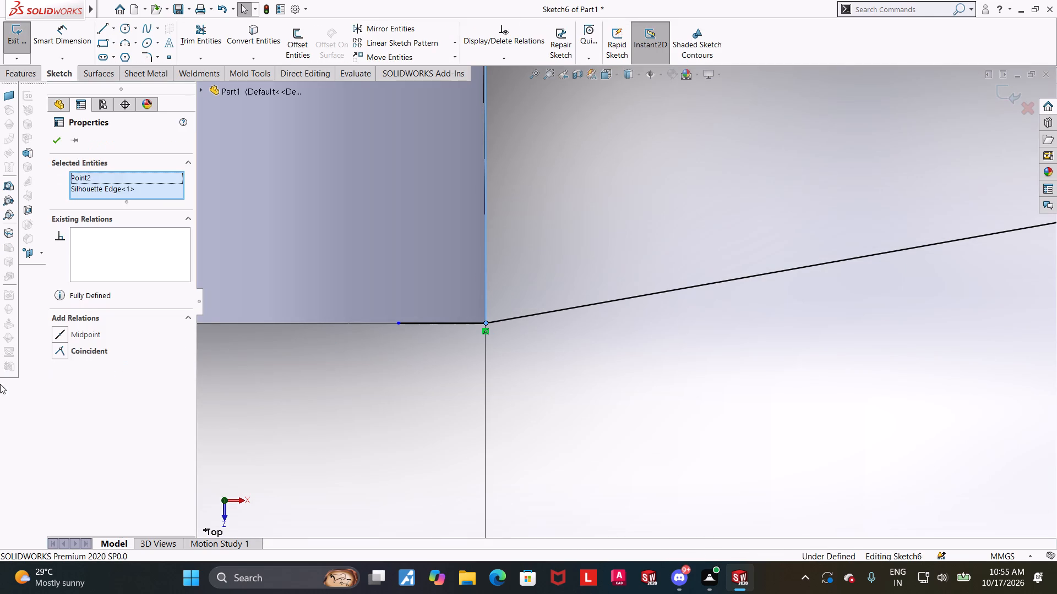
key(Escape)
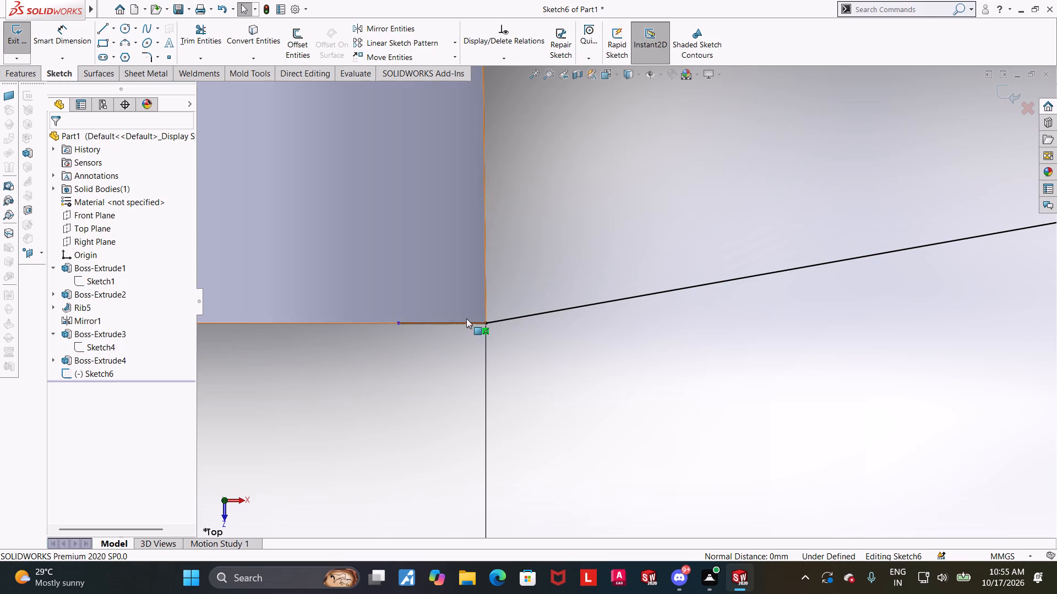
click(487, 324)
click(612, 375)
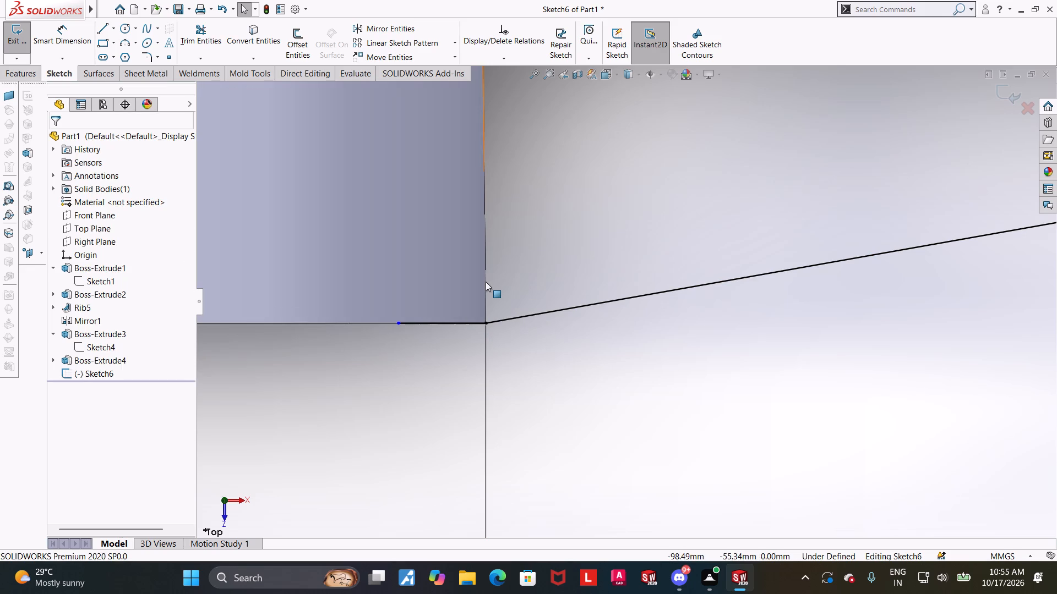
click(486, 282)
click(503, 285)
click(487, 283)
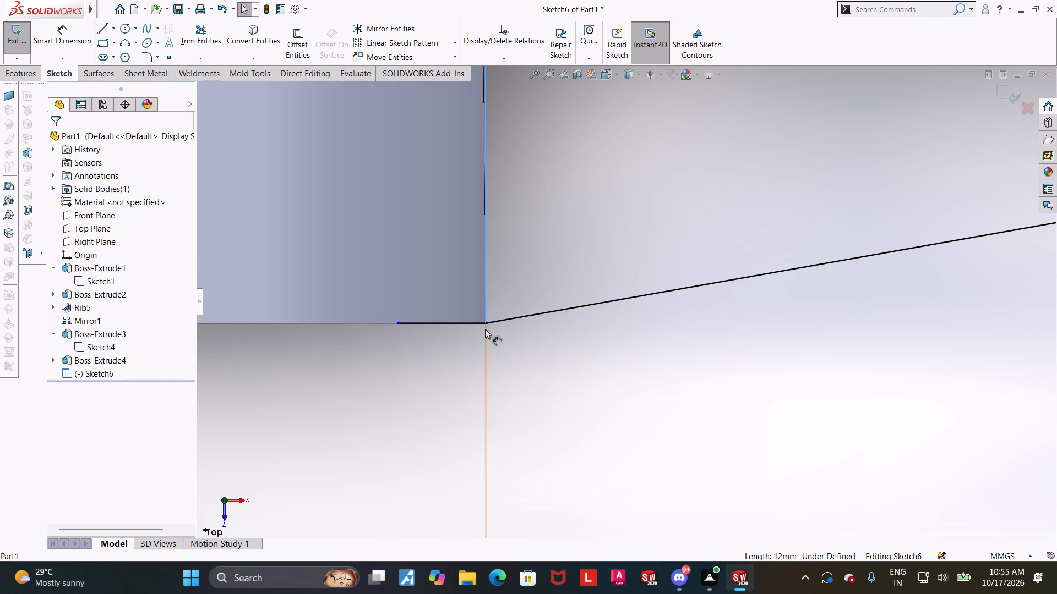
ctrl+click(485, 325)
click(56, 353)
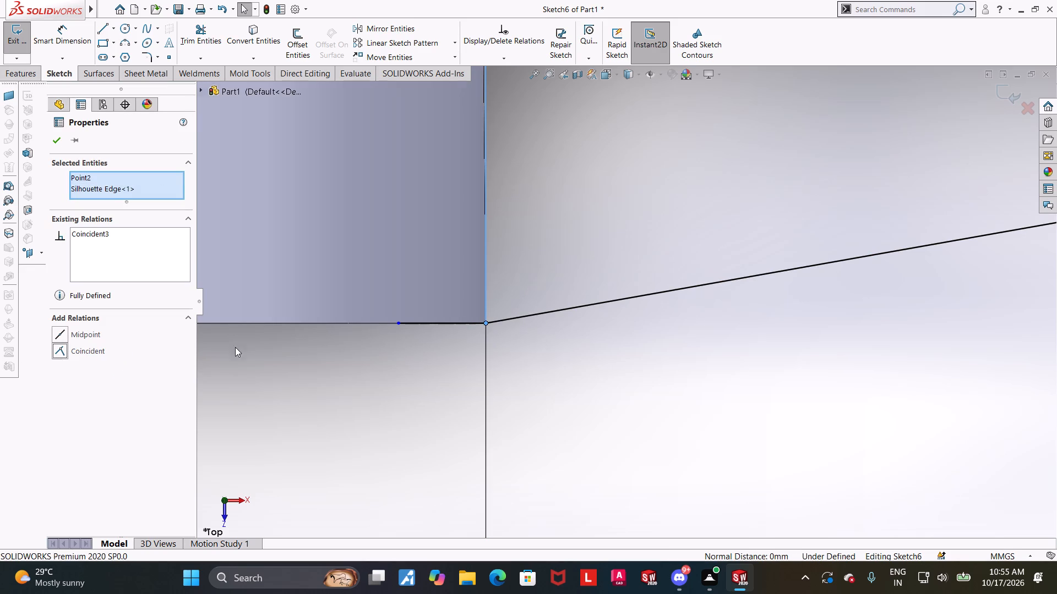
Make the sloping line's far endpoint coincident with the arm's outer edge and finish the sketch.
scroll(239, 347, up, 11)
drag(978, 392, 979, 384)
scroll(878, 302, down, 6)
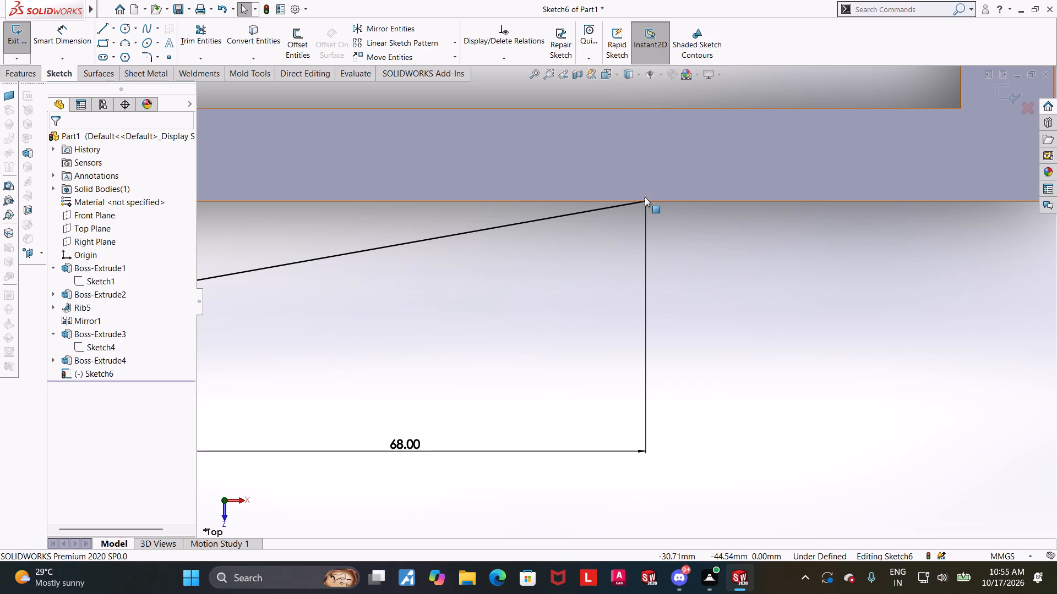
ctrl+click(645, 201)
ctrl+click(666, 202)
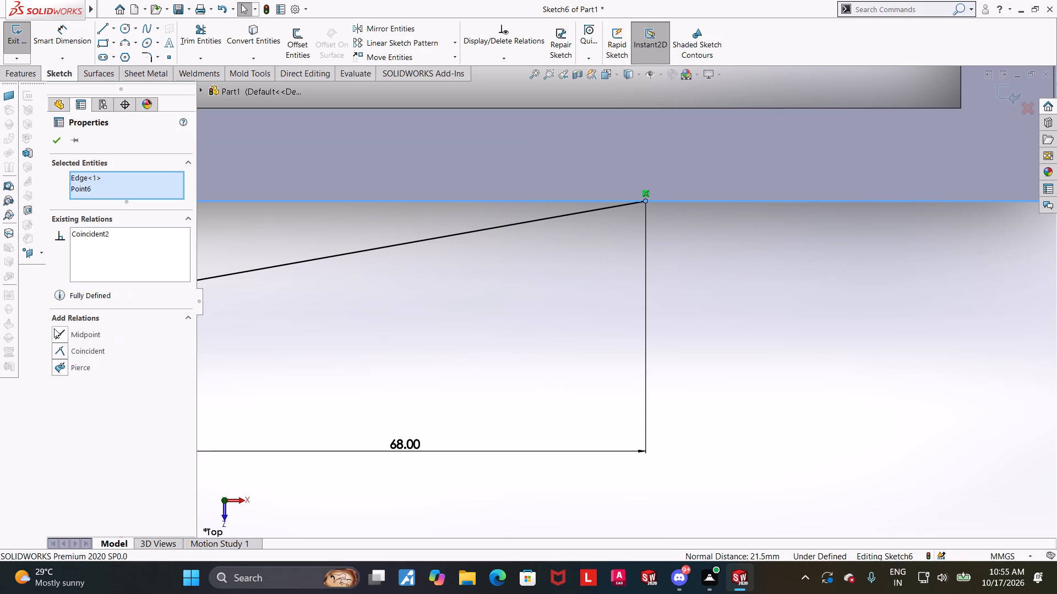
click(60, 346)
scroll(739, 354, up, 5)
scroll(497, 251, up, 1)
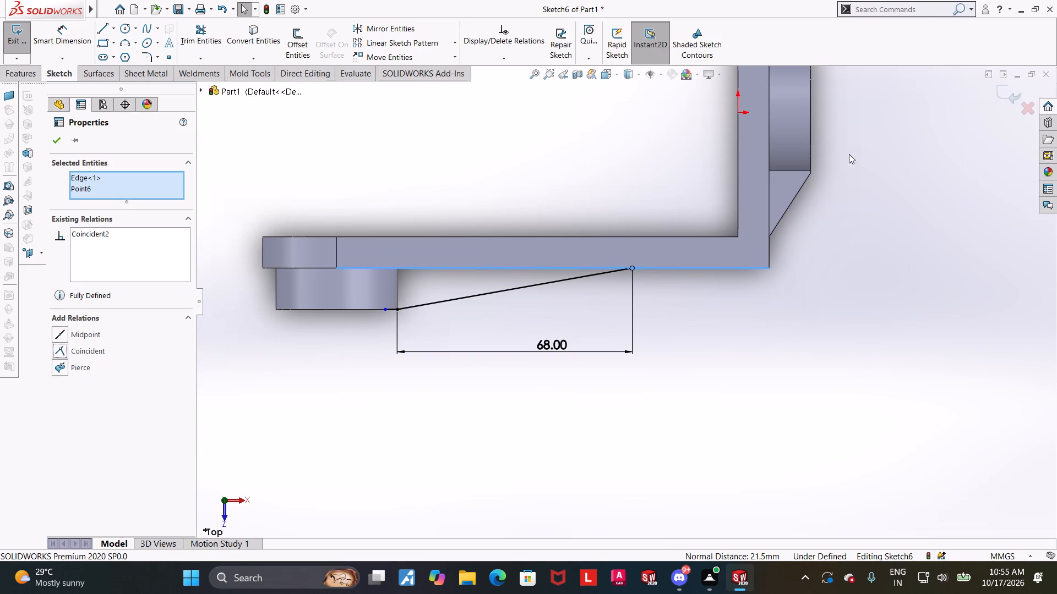
click(1006, 102)
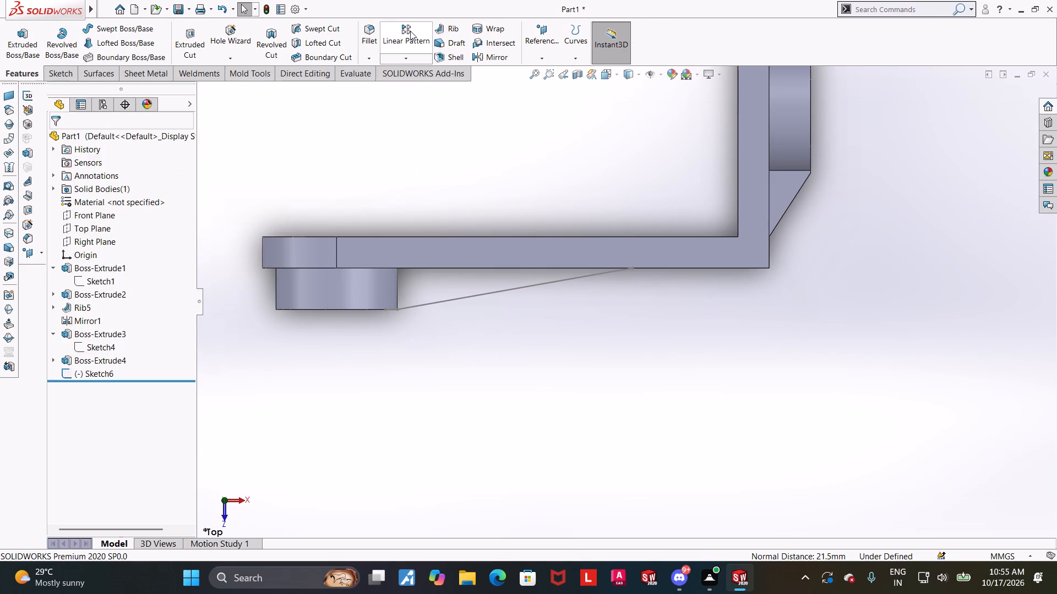
Create a 10 mm thick, two-sided rib from the sloping line sketch, with the material side flipped.
click(436, 31)
click(459, 297)
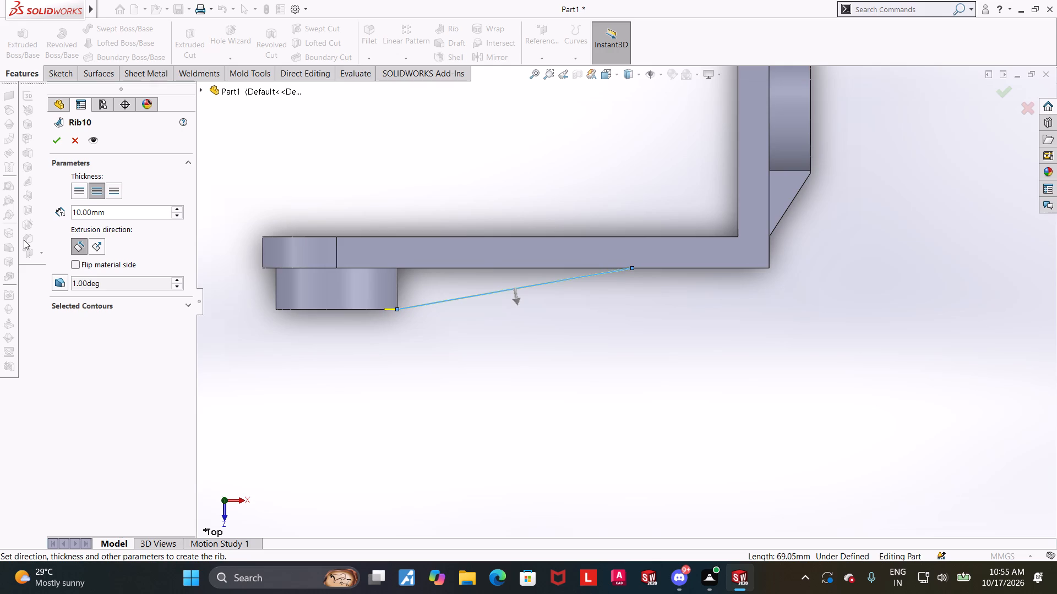
click(74, 266)
click(54, 142)
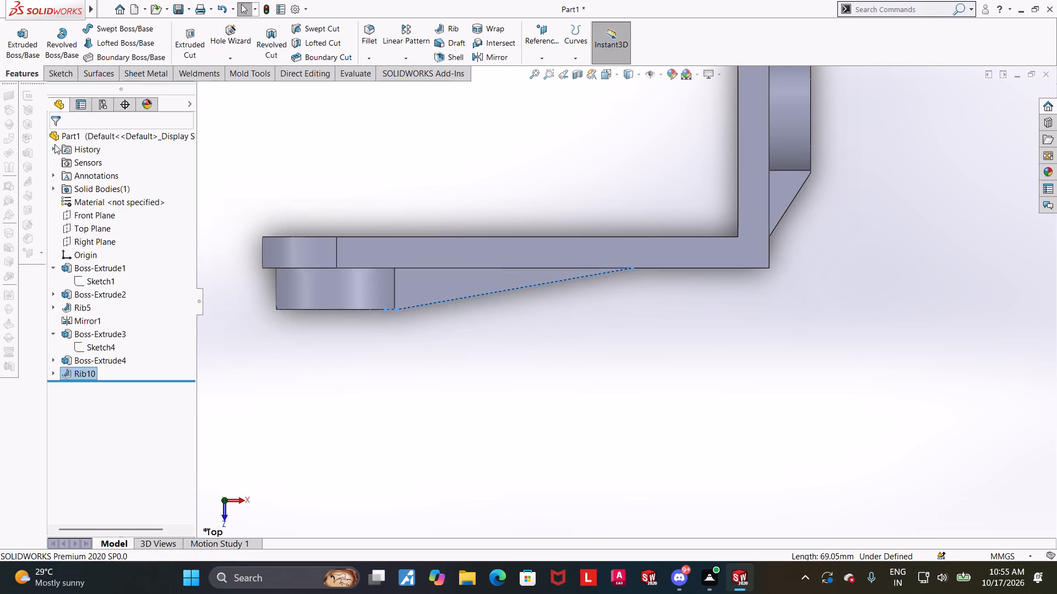
Measure the diameter of the hole through the arm's end boss.
drag(461, 448, 462, 411)
middle_drag(459, 413, 455, 240)
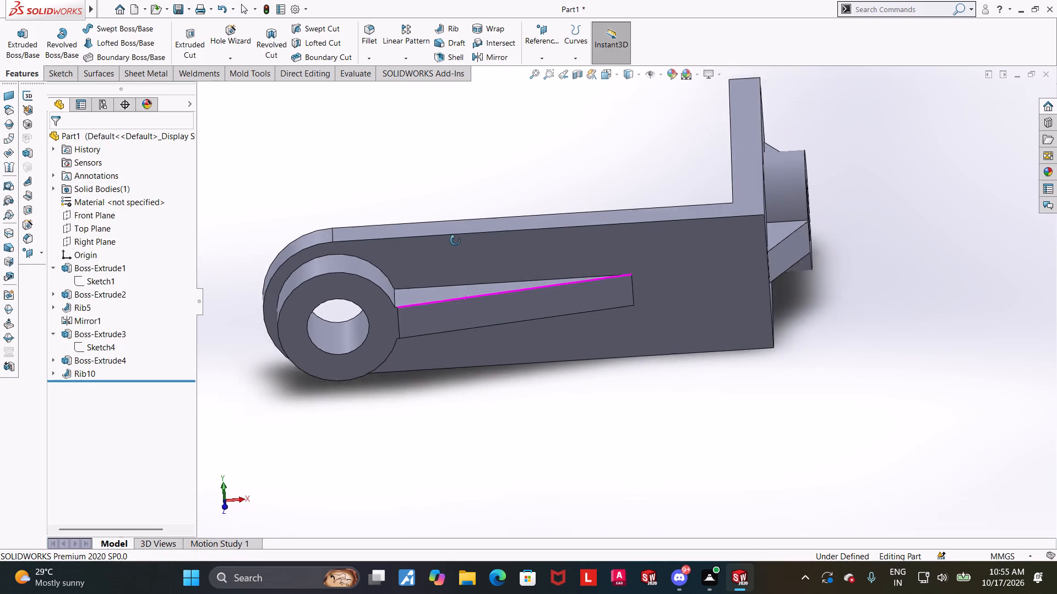
middle_drag(455, 240, 427, 248)
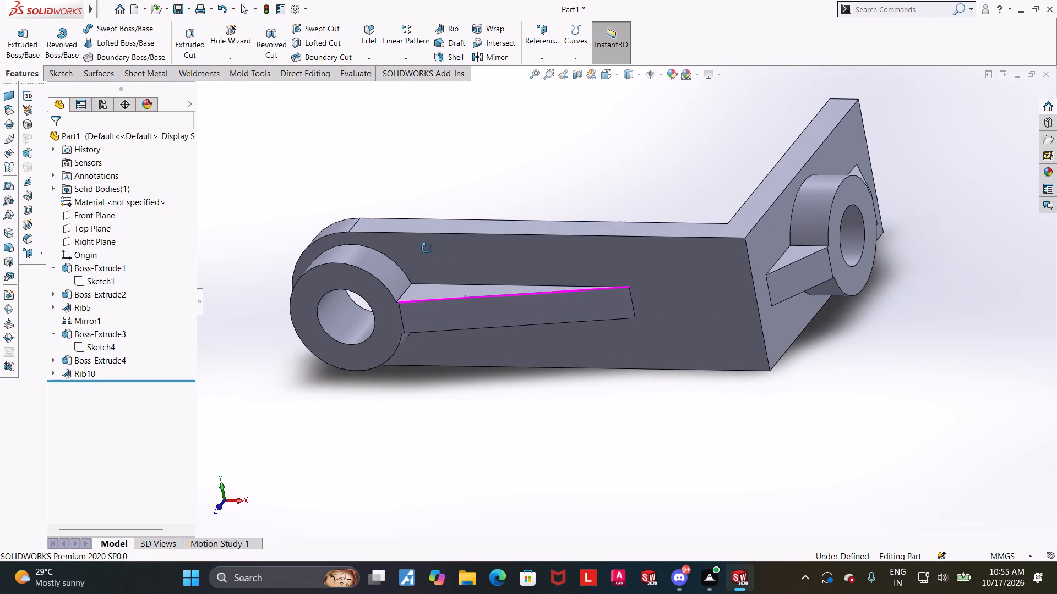
middle_drag(427, 248, 448, 313)
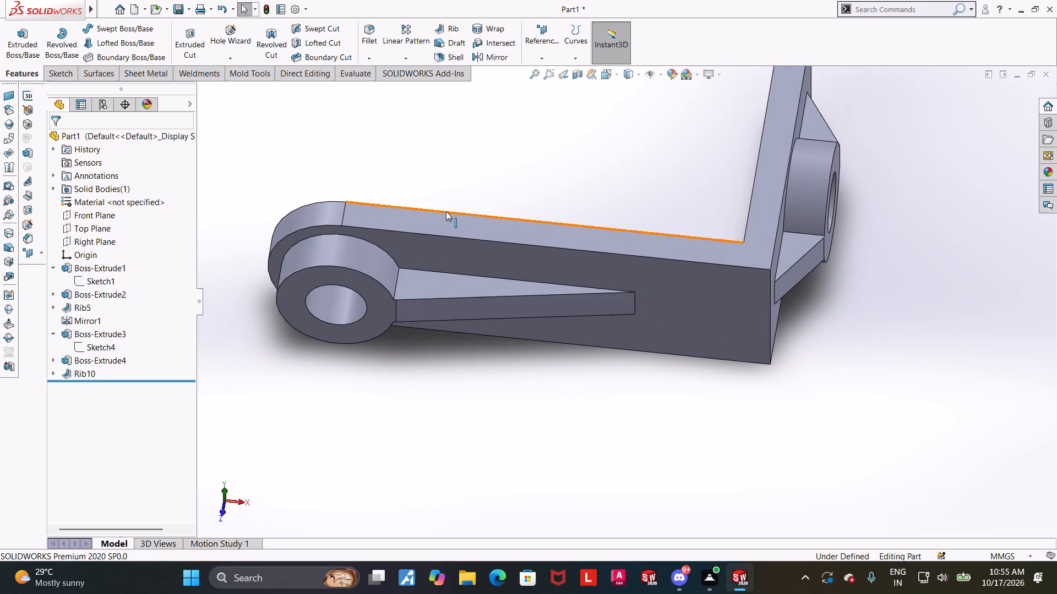
scroll(445, 211, down, 3)
middle_drag(428, 299, 435, 218)
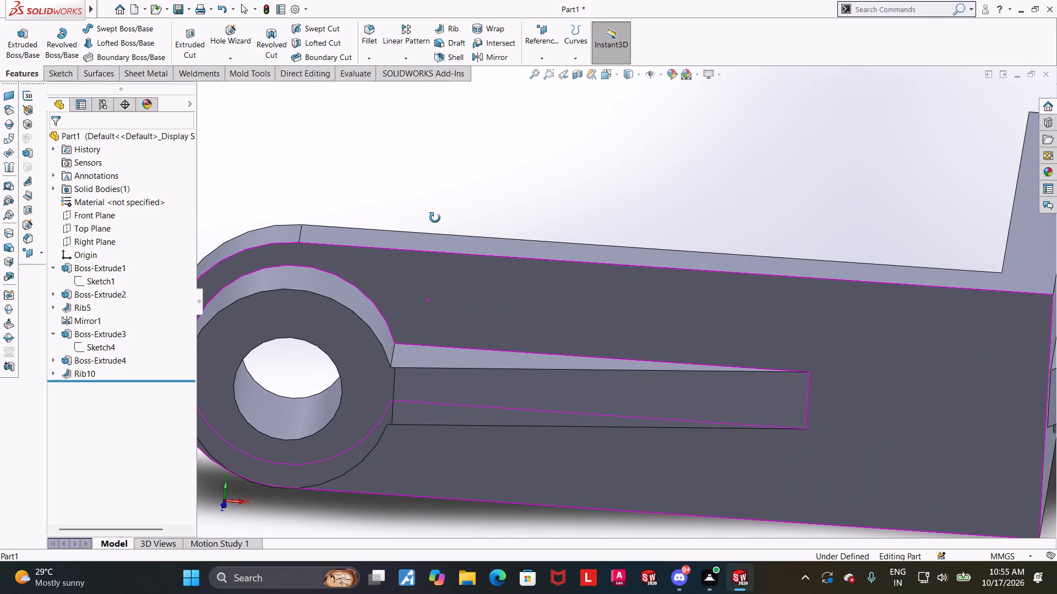
middle_drag(435, 218, 436, 222)
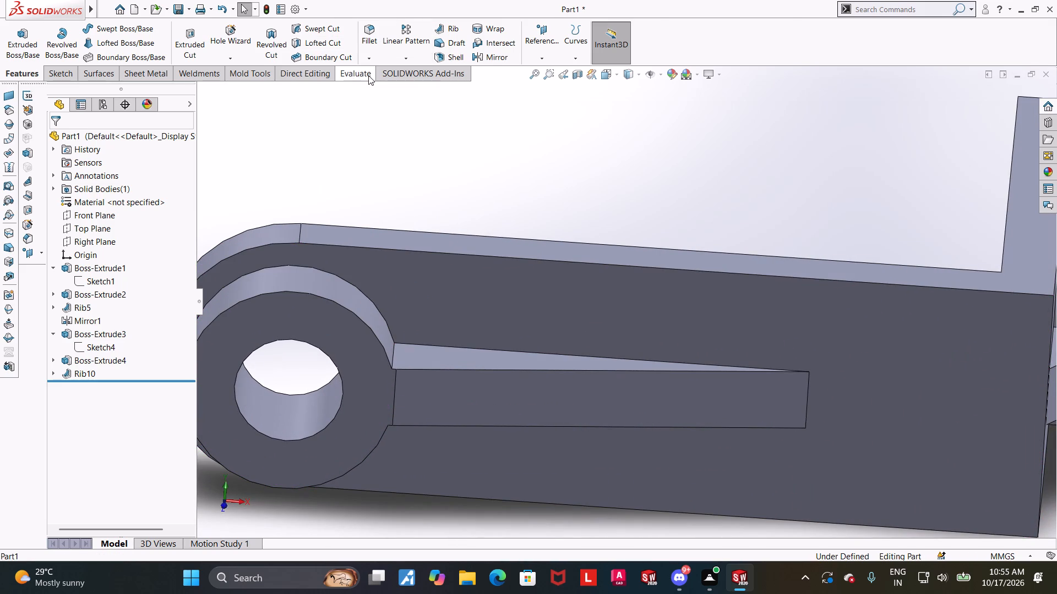
click(368, 75)
click(129, 38)
click(265, 402)
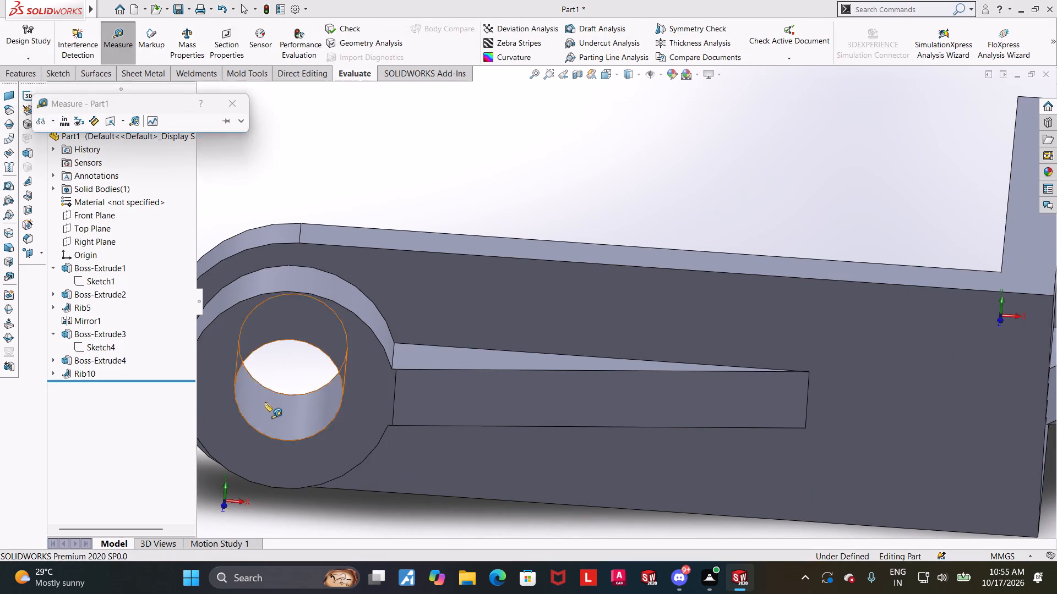
scroll(268, 403, up, 2)
scroll(414, 318, down, 2)
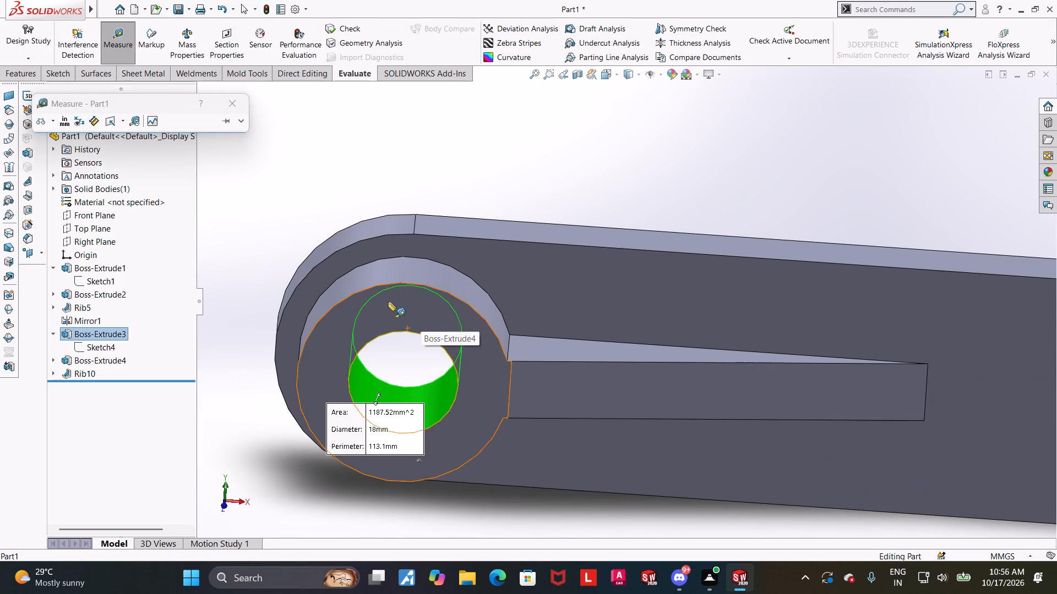
key(Escape)
Measure the radius of the end boss's outer cylindrical face.
click(131, 34)
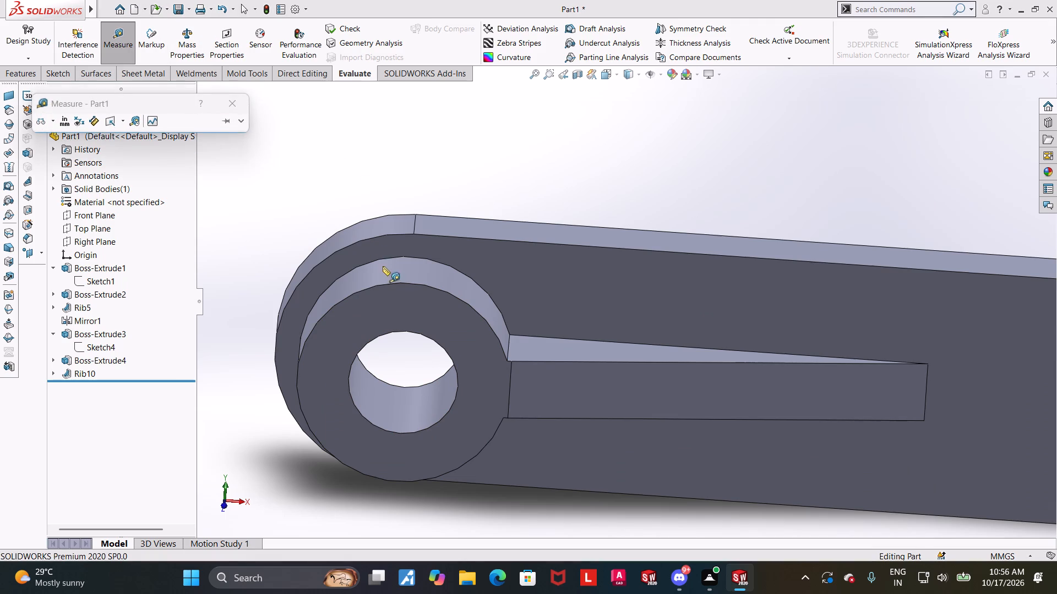
click(385, 271)
scroll(380, 267, up, 2)
scroll(693, 249, down, 1)
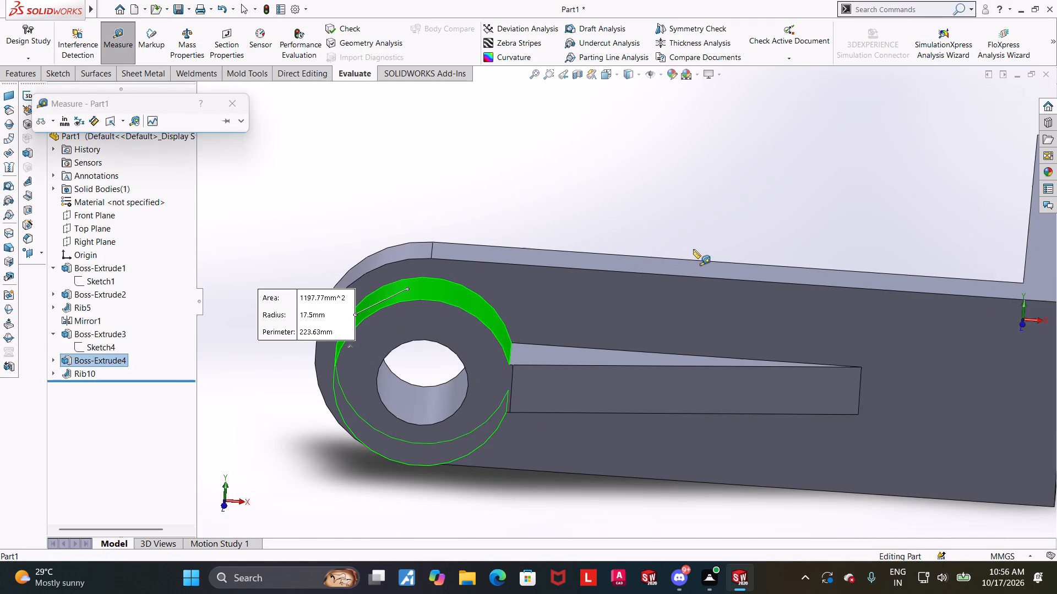
scroll(693, 249, down, 1)
scroll(690, 245, up, 1)
key(Escape)
Examine the whole bracket and the sketch driving the end boss's rib.
scroll(690, 244, up, 3)
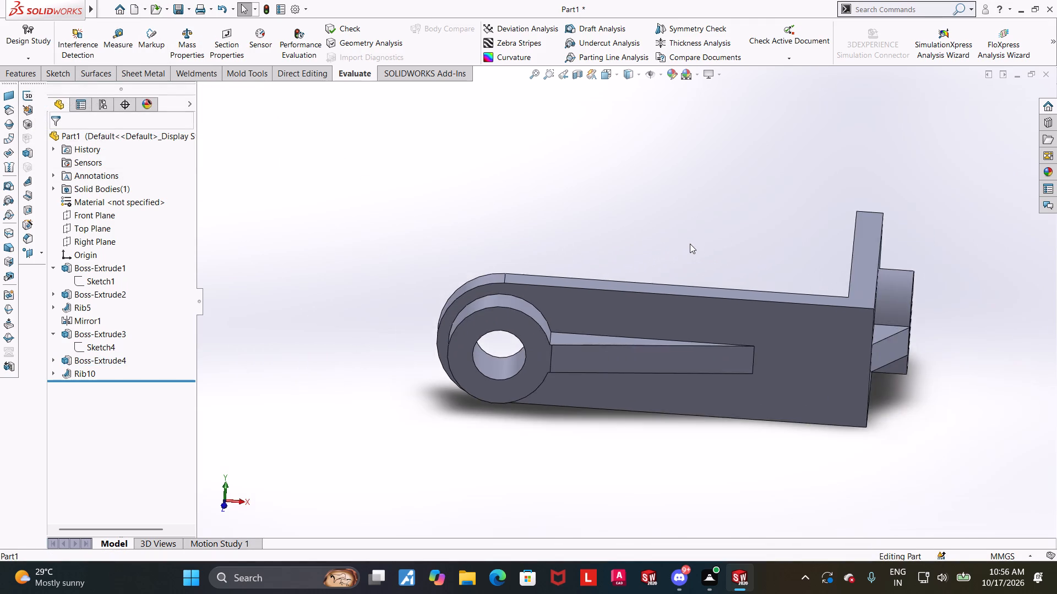
middle_drag(793, 212, 766, 289)
scroll(778, 265, down, 1)
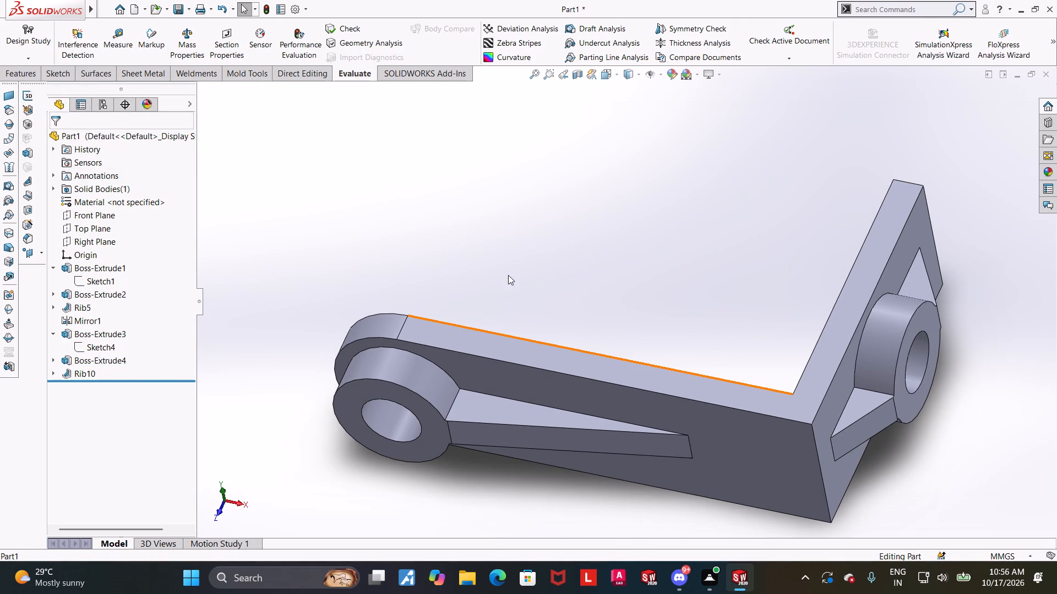
click(50, 372)
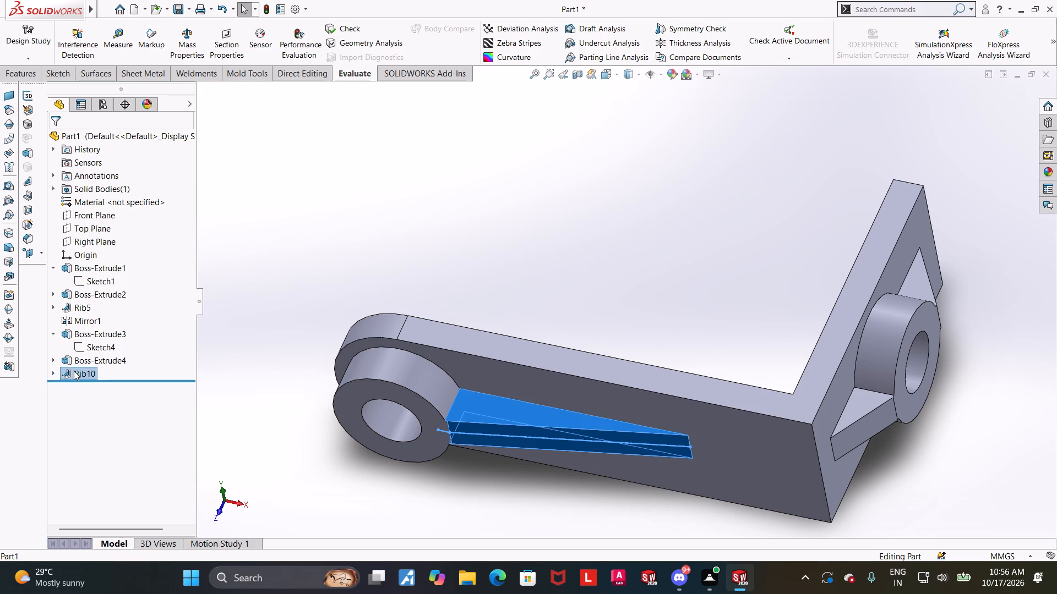
click(53, 379)
click(52, 376)
click(270, 372)
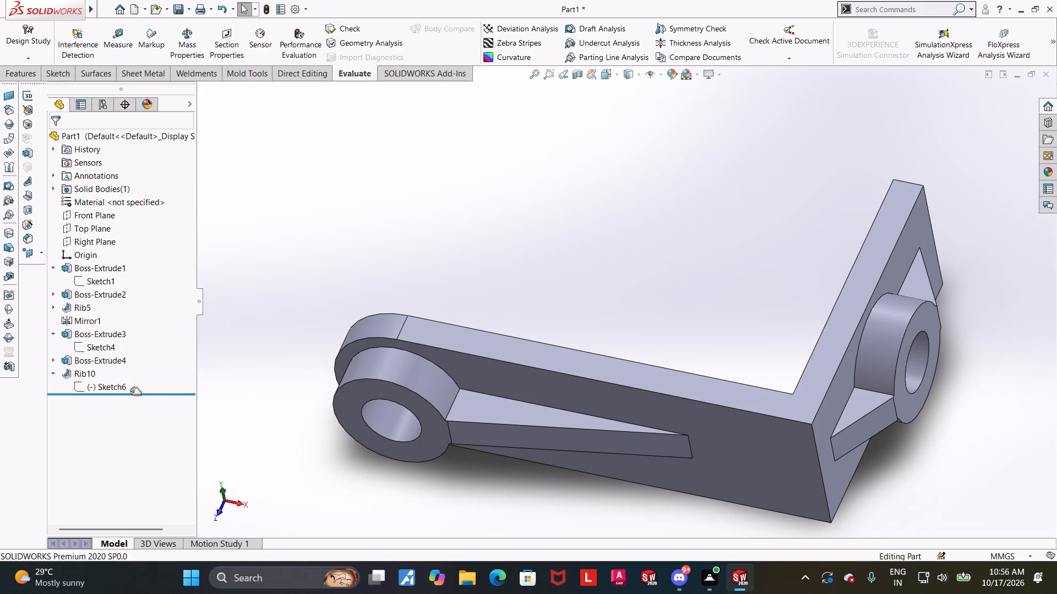
click(122, 388)
scroll(461, 394, up, 2)
scroll(587, 448, down, 1)
scroll(646, 438, up, 1)
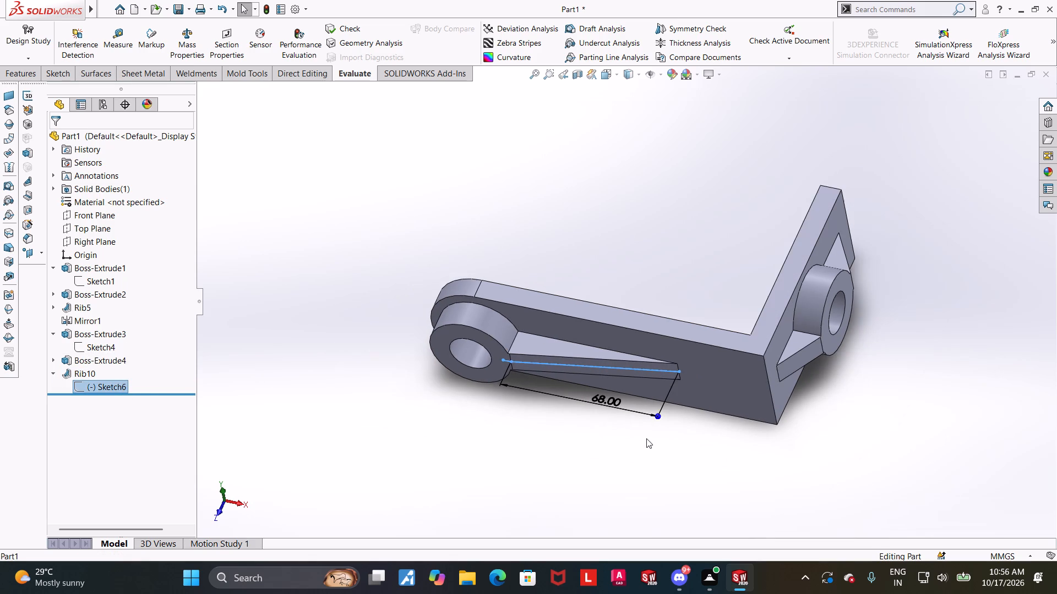
key(Escape)
click(686, 228)
scroll(685, 235, down, 2)
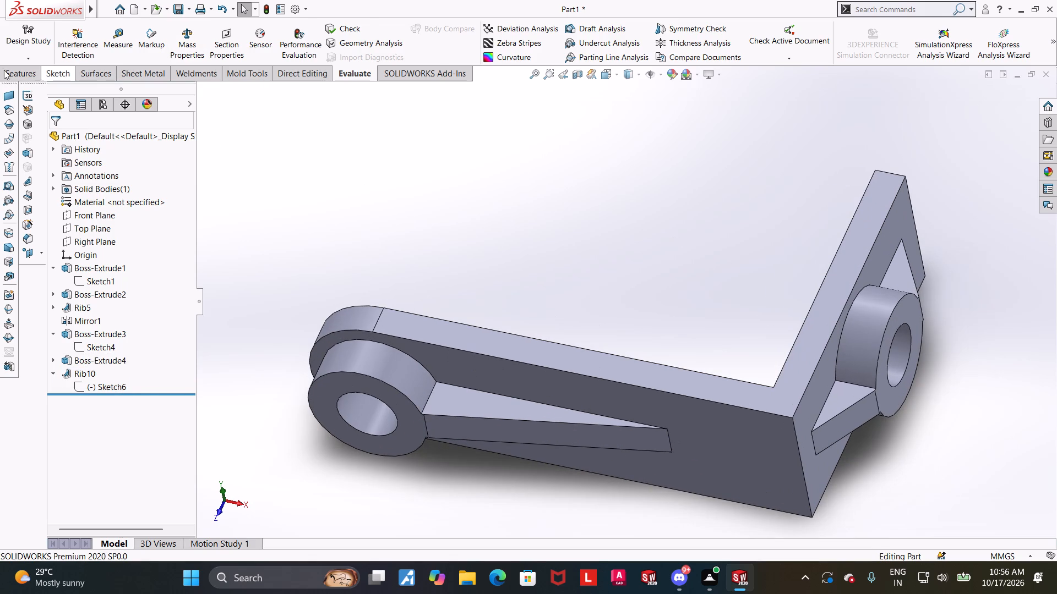
Mirror the round-ended arm, its end boss and the arm's rib about the Front Plane.
click(4, 70)
click(504, 52)
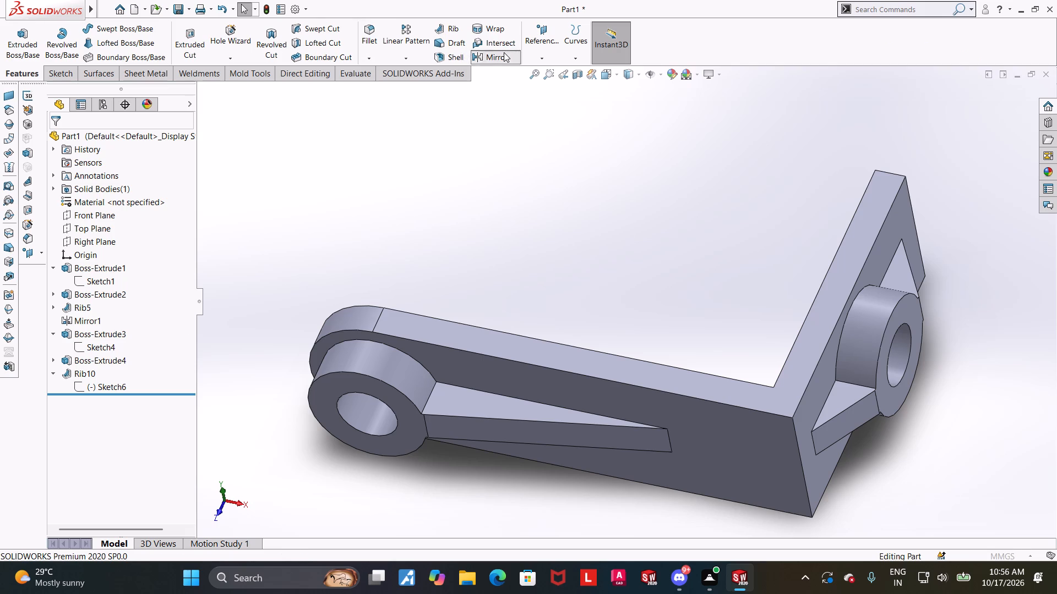
click(204, 85)
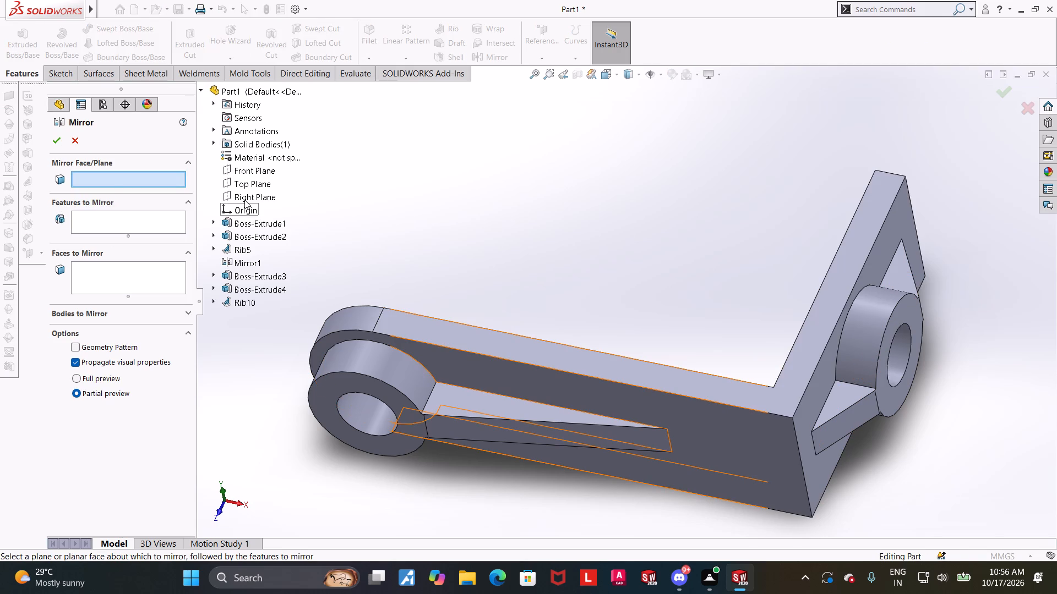
click(246, 172)
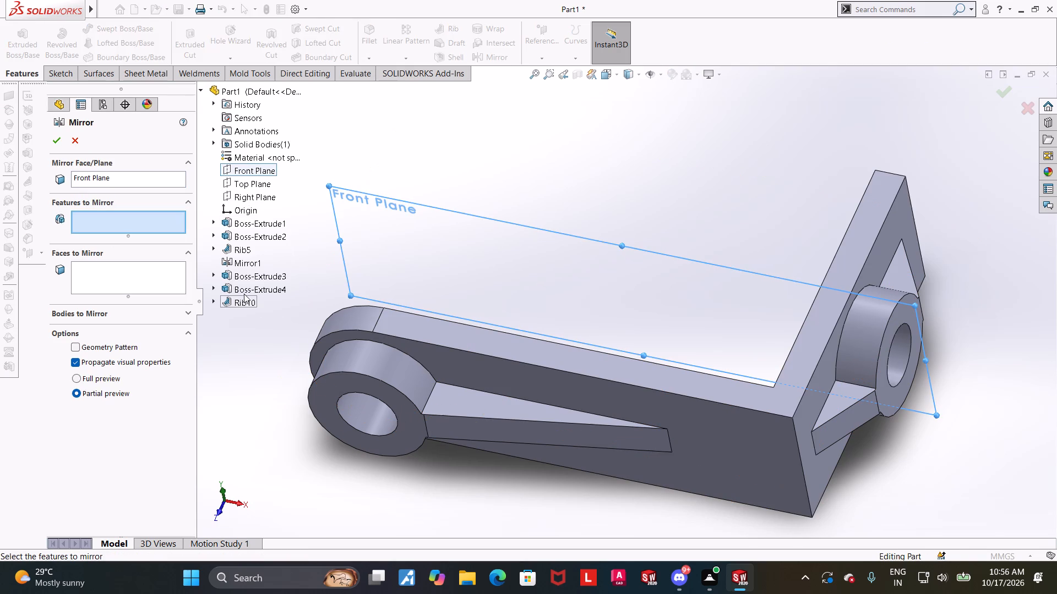
click(242, 274)
click(242, 285)
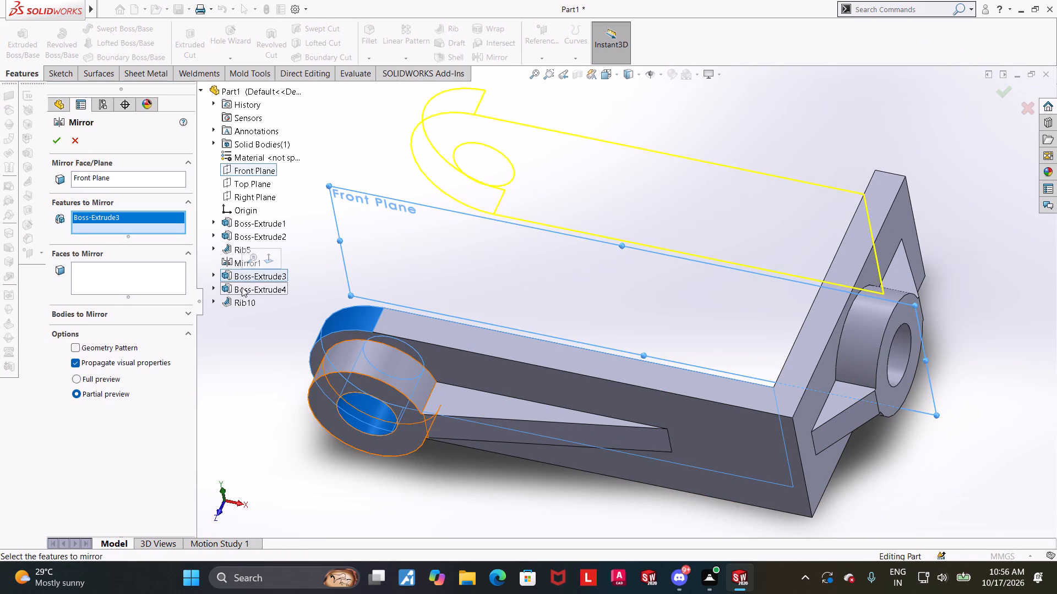
click(237, 301)
click(59, 146)
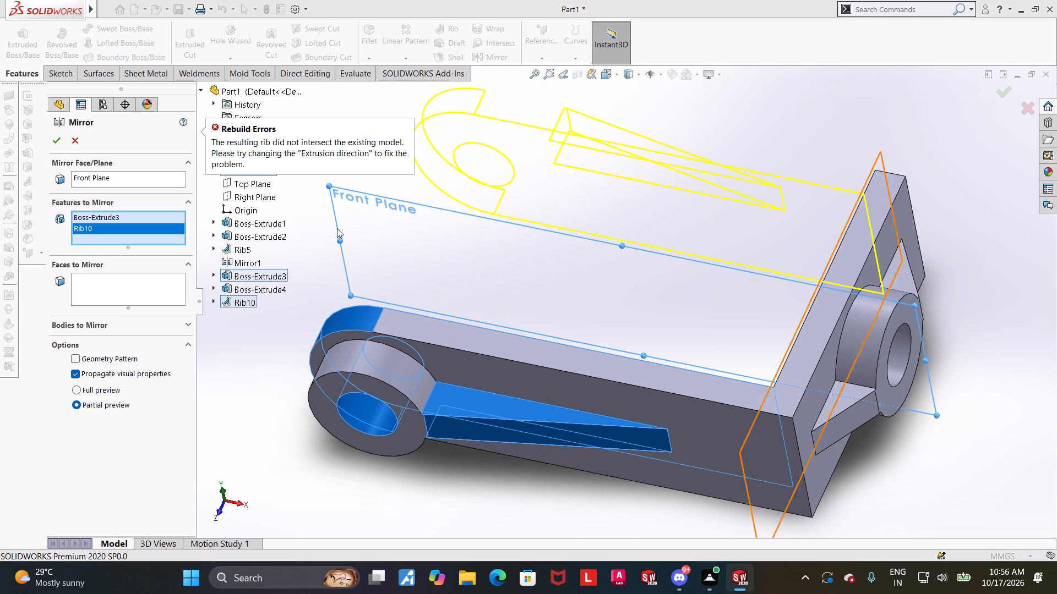
scroll(258, 207, up, 1)
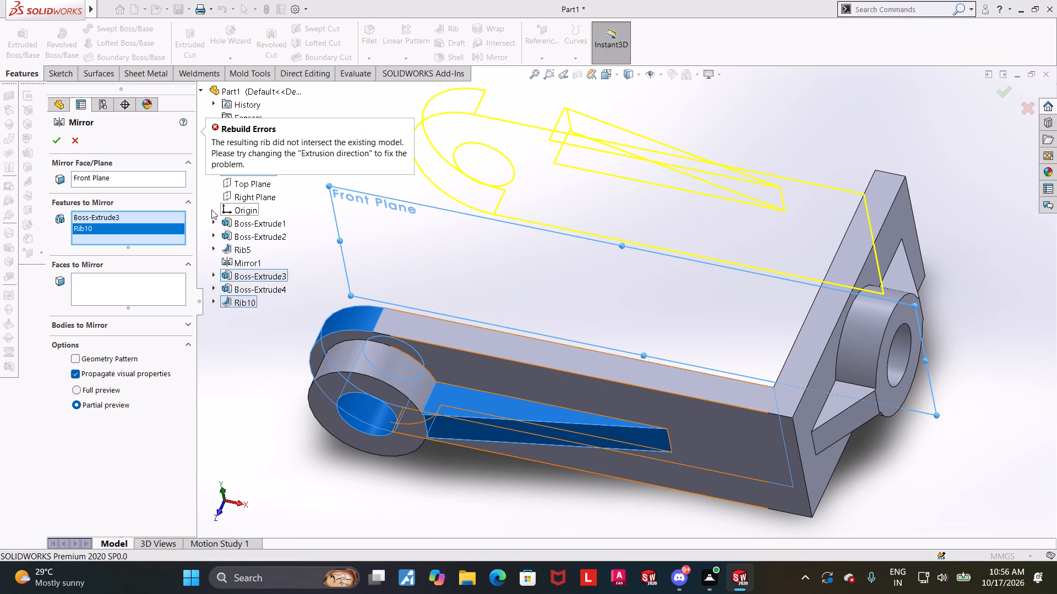
scroll(590, 234, up, 2)
scroll(608, 218, down, 2)
right_click(88, 223)
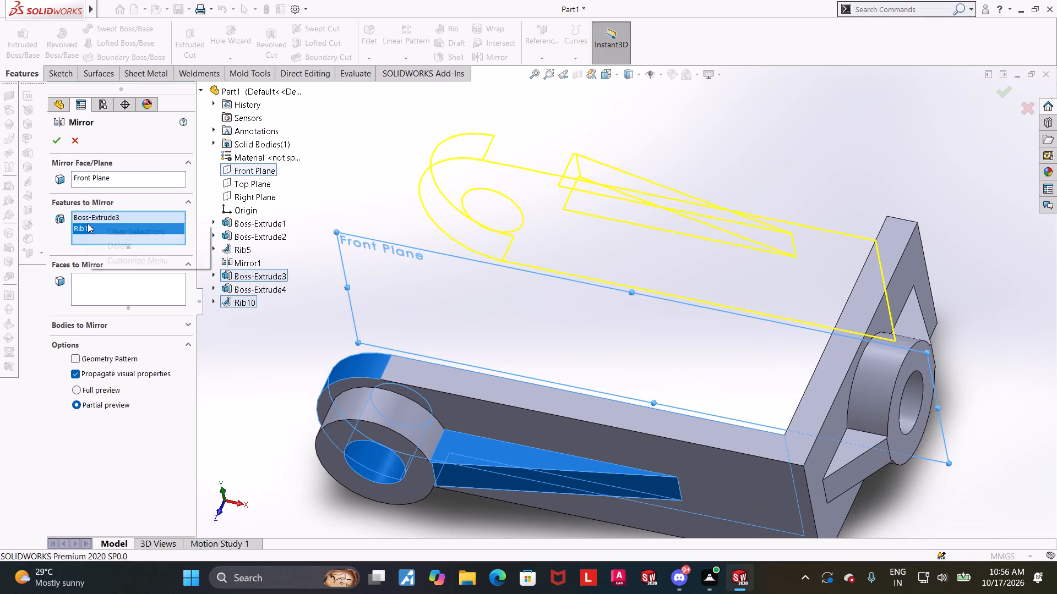
click(110, 240)
click(245, 287)
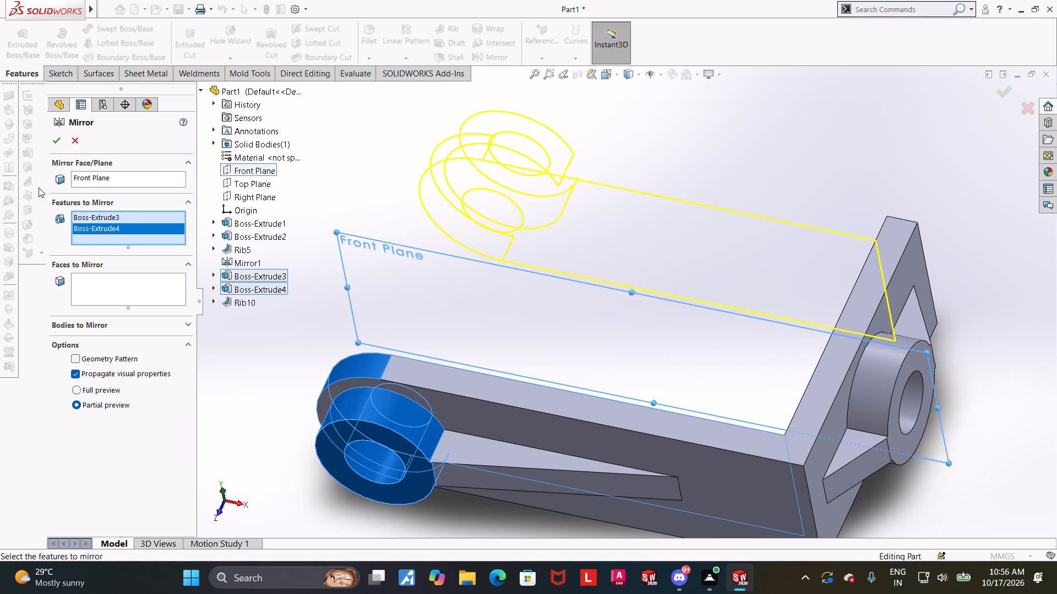
click(230, 300)
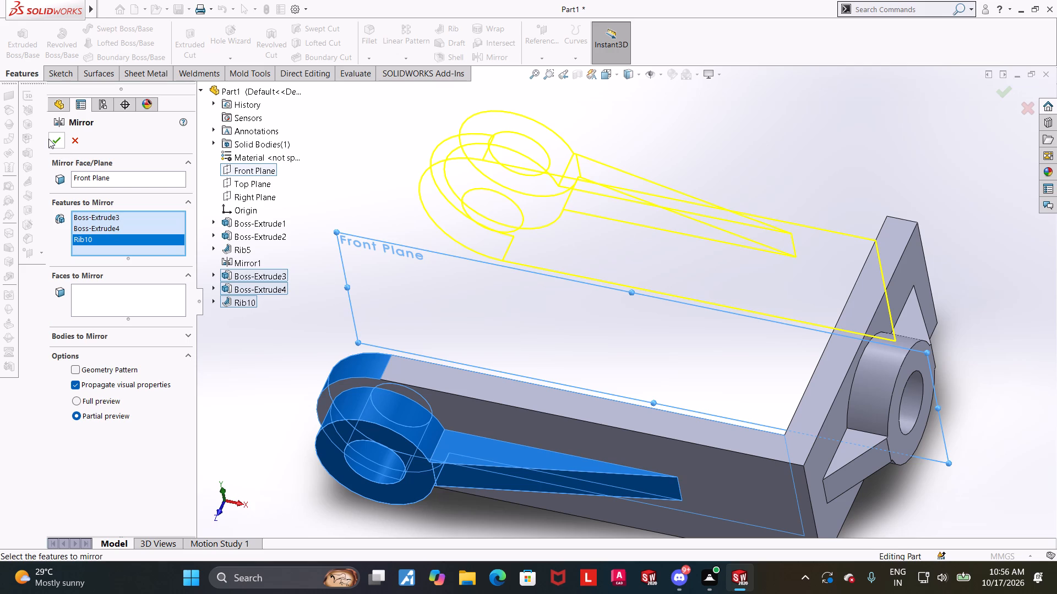
click(52, 141)
Examine the mirrored bracket from several sides, including both arms, the ring boss and the inner corners.
scroll(485, 322, up, 4)
scroll(613, 279, down, 2)
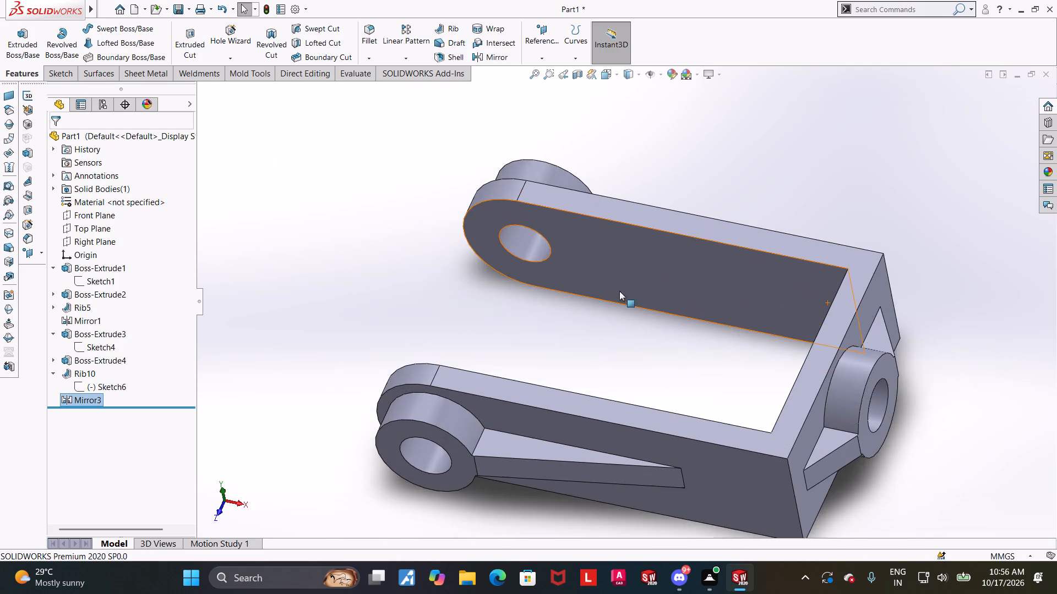
scroll(619, 291, down, 1)
scroll(1055, 376, up, 6)
scroll(1044, 348, down, 5)
scroll(440, 321, up, 7)
scroll(455, 282, down, 6)
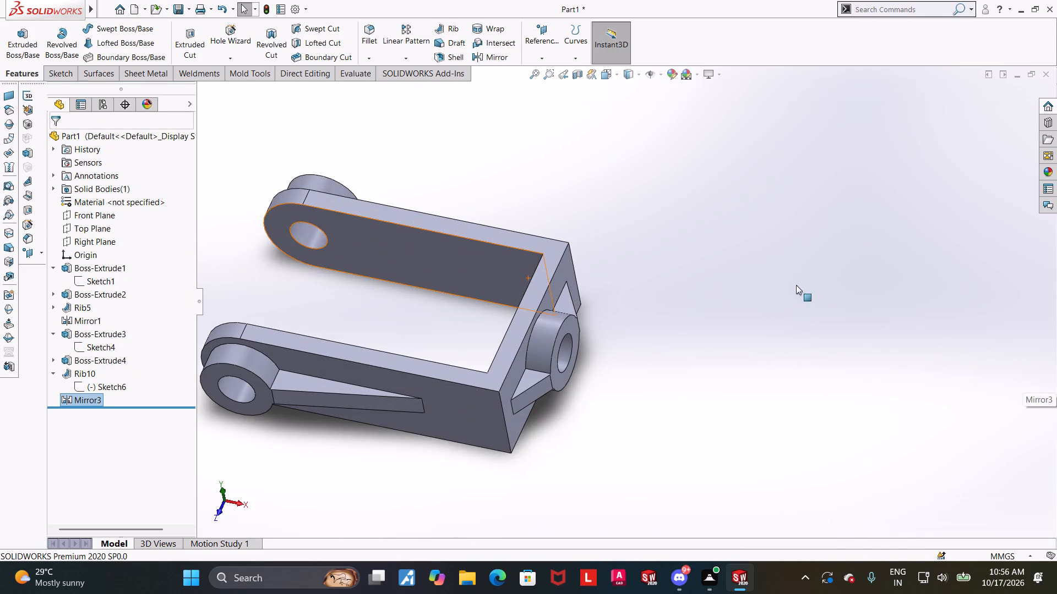
click(820, 287)
scroll(804, 281, up, 1)
middle_drag(788, 280, 765, 392)
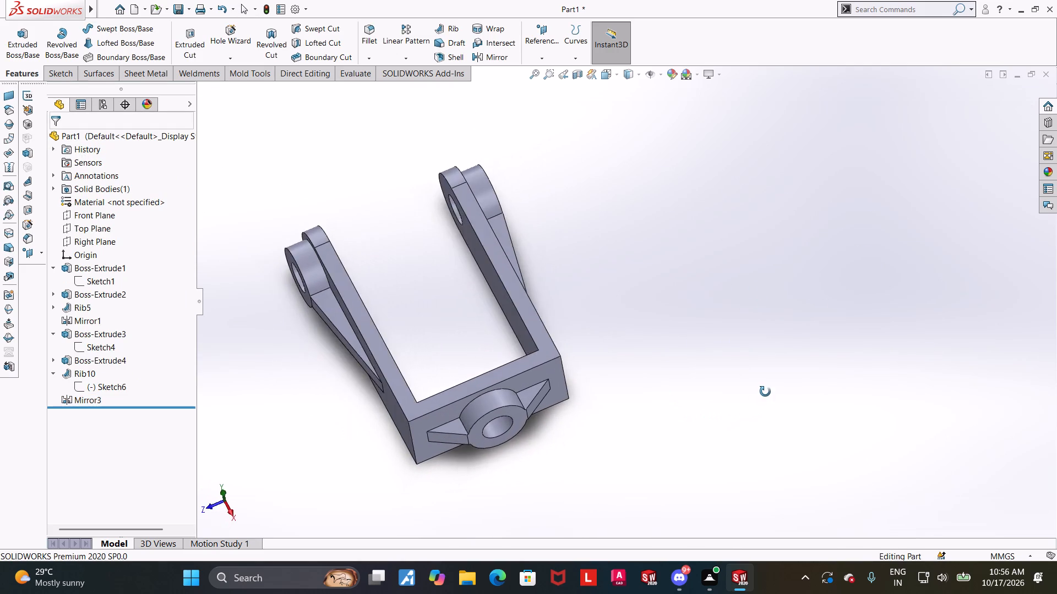
middle_drag(765, 392, 765, 328)
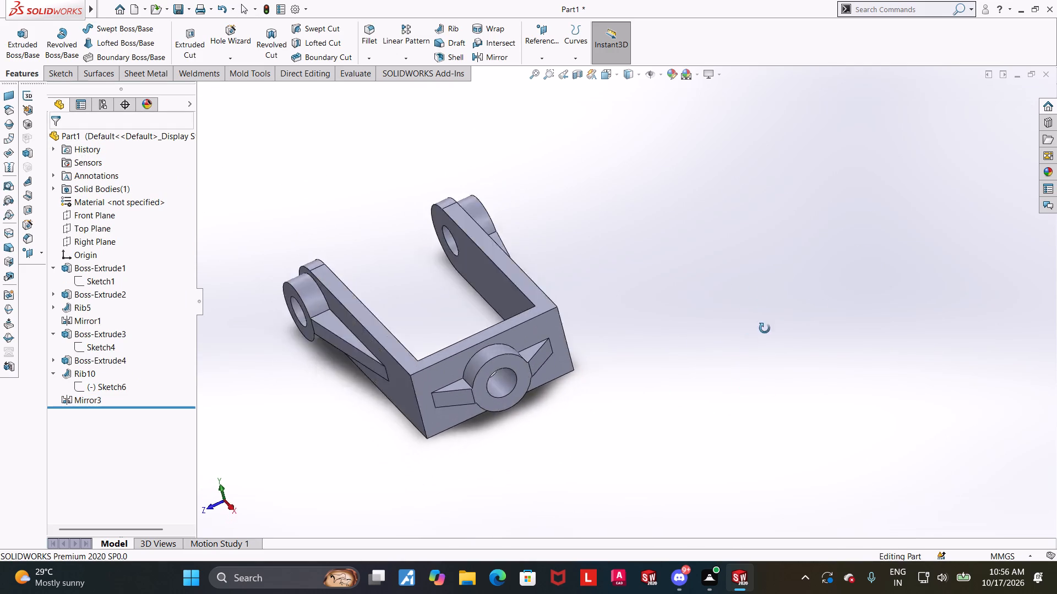
middle_drag(765, 328, 857, 395)
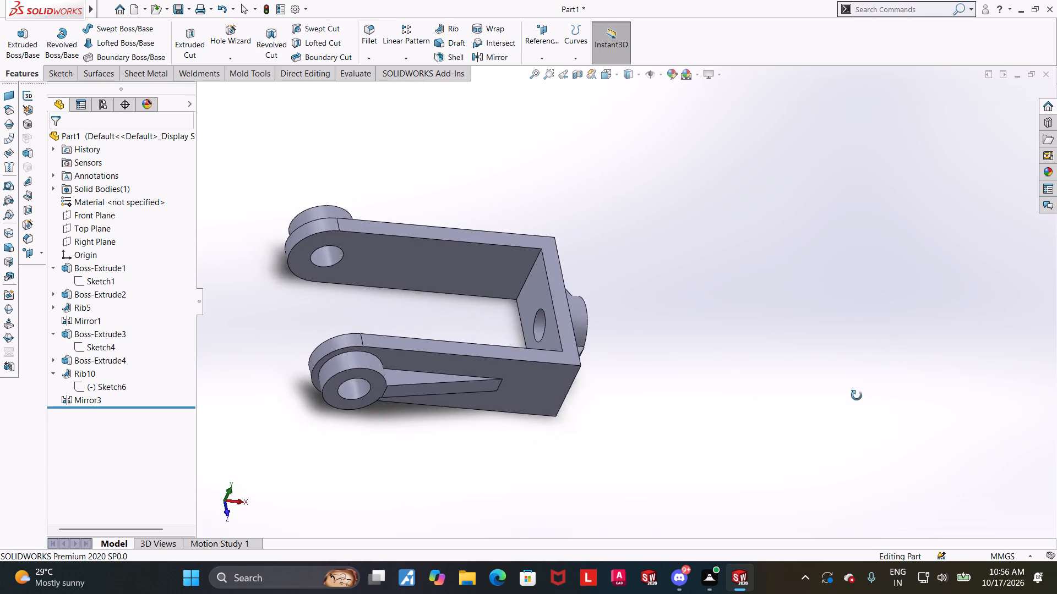
middle_drag(857, 395, 875, 416)
scroll(875, 414, down, 1)
scroll(629, 361, up, 3)
scroll(463, 281, down, 2)
middle_drag(427, 280, 391, 282)
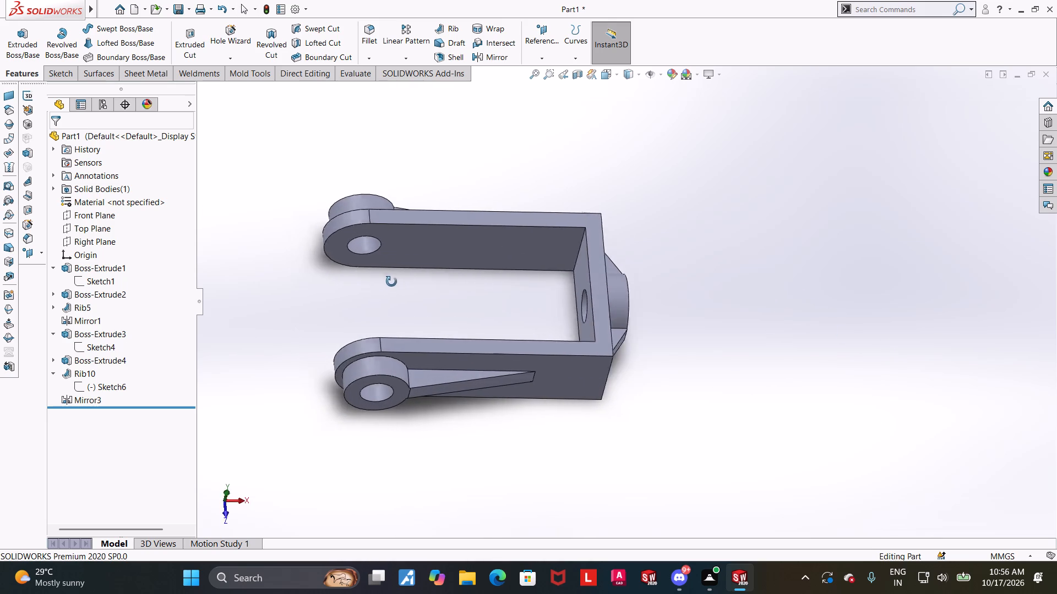
middle_drag(391, 282, 369, 322)
scroll(702, 222, down, 2)
middle_drag(701, 227, 757, 240)
scroll(624, 277, up, 2)
scroll(537, 294, down, 2)
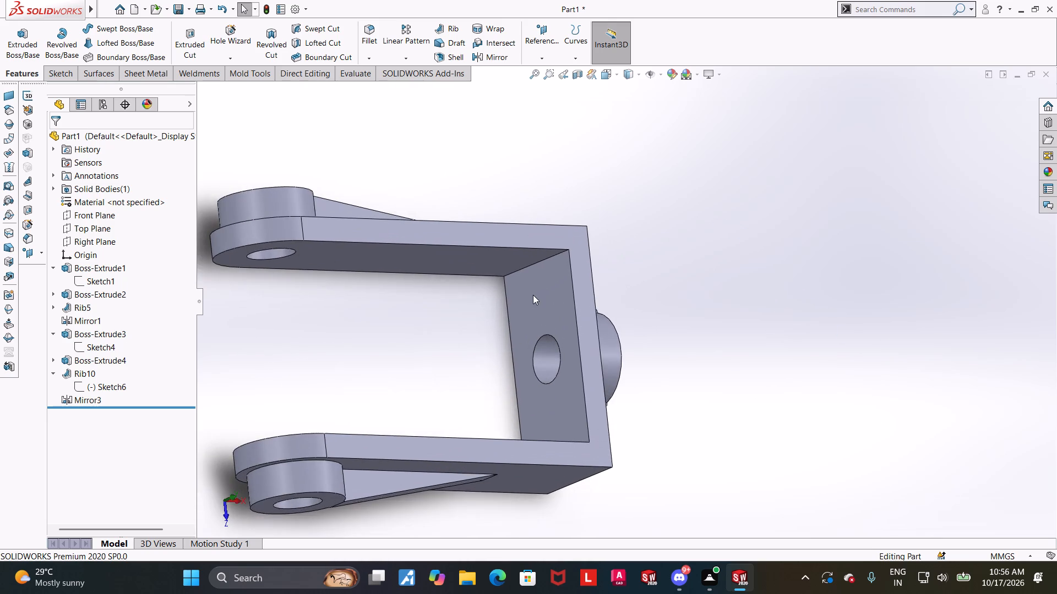
middle_drag(527, 300, 519, 327)
scroll(510, 307, up, 2)
middle_drag(500, 305, 484, 321)
Fillet the two inner corner edges where the arms meet the bracket's back plate with a 10 mm radius.
click(370, 28)
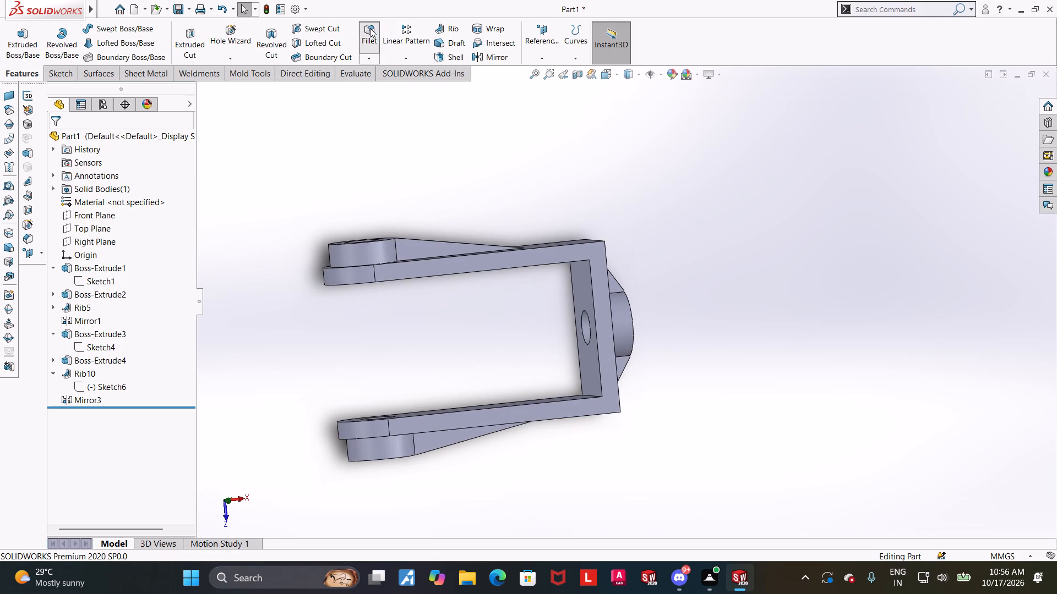
middle_drag(532, 309, 538, 257)
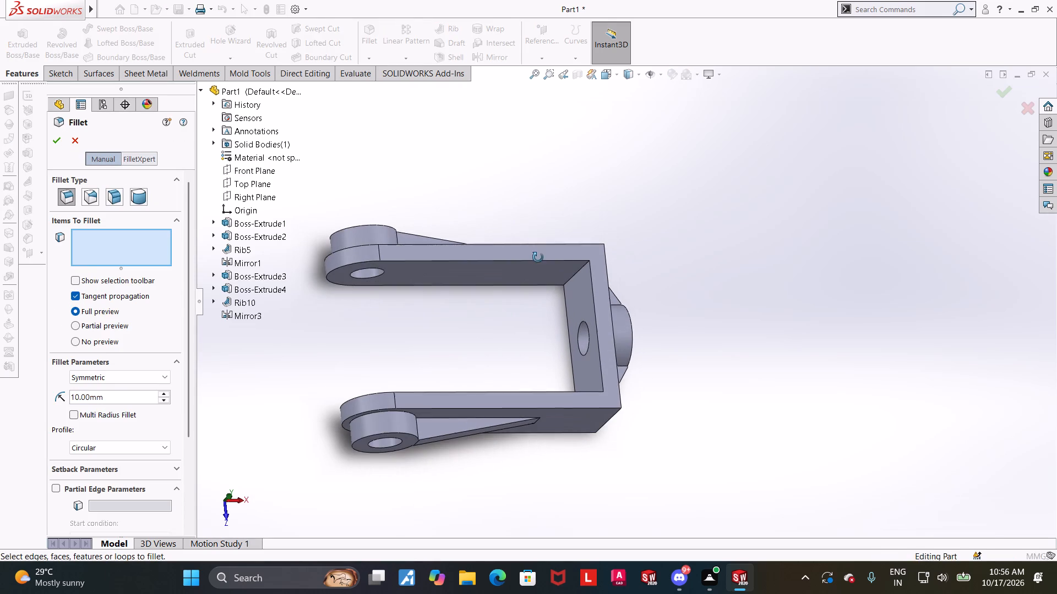
middle_drag(538, 257, 538, 257)
click(570, 280)
middle_drag(693, 271, 701, 403)
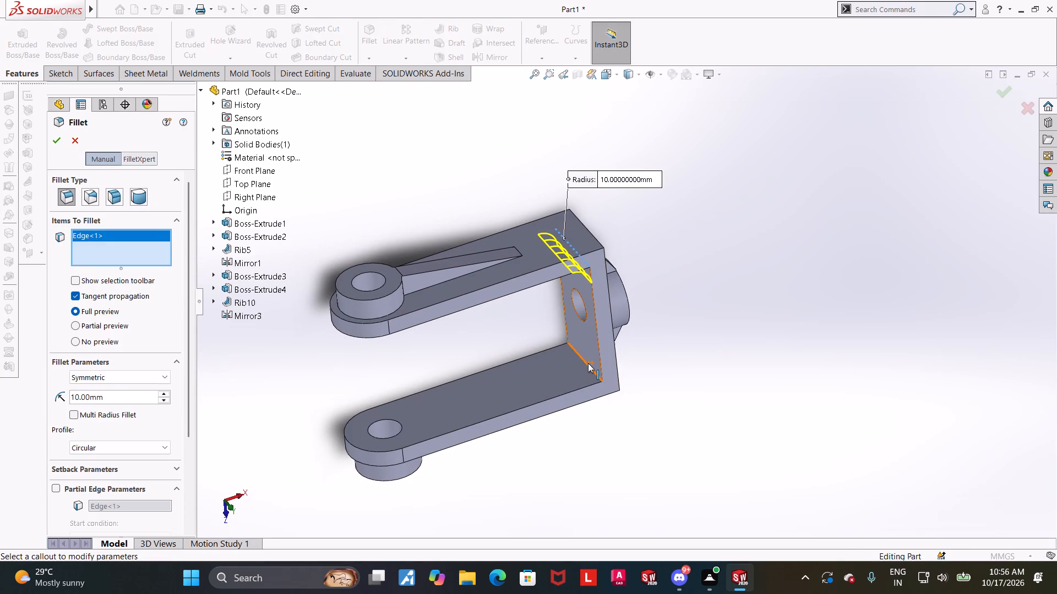
click(588, 363)
middle_drag(775, 385, 753, 367)
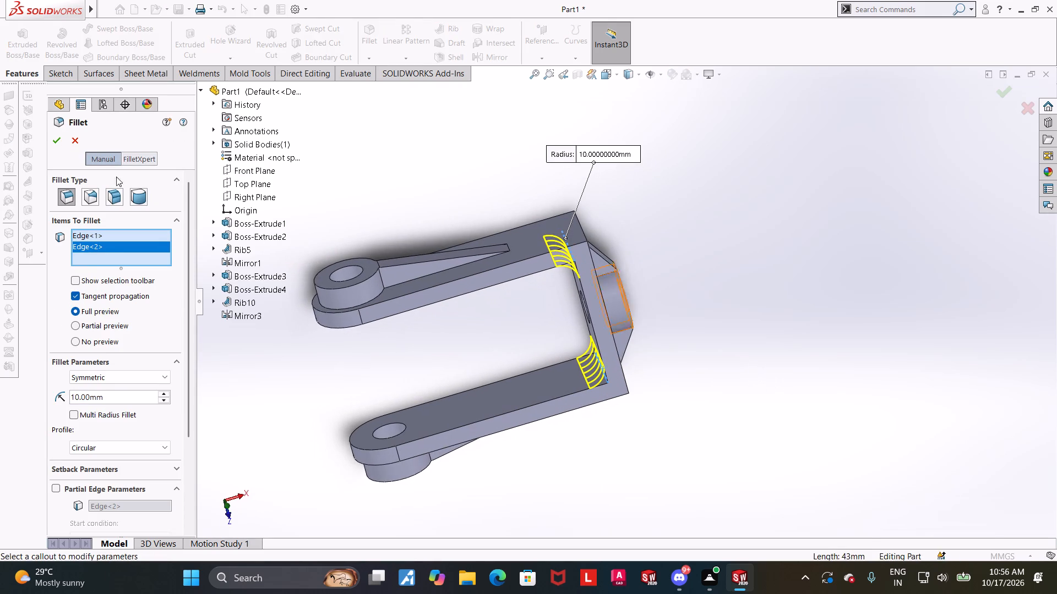
click(56, 138)
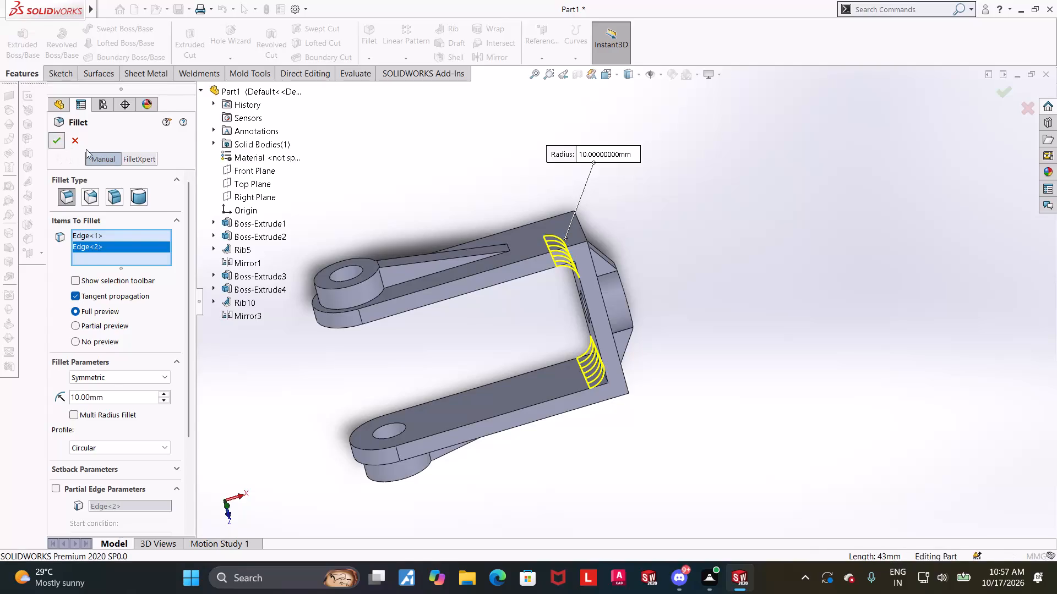
Fillet the two outer vertical corner edges between the arms and the back plate with a 4 mm radius.
middle_drag(647, 172, 633, 189)
scroll(631, 217, down, 5)
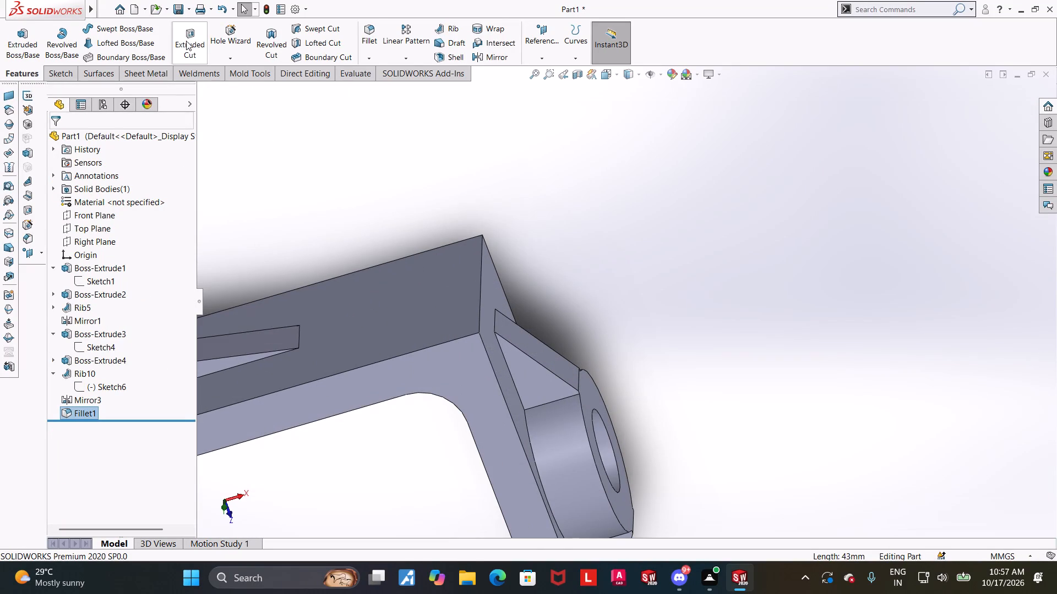
click(364, 45)
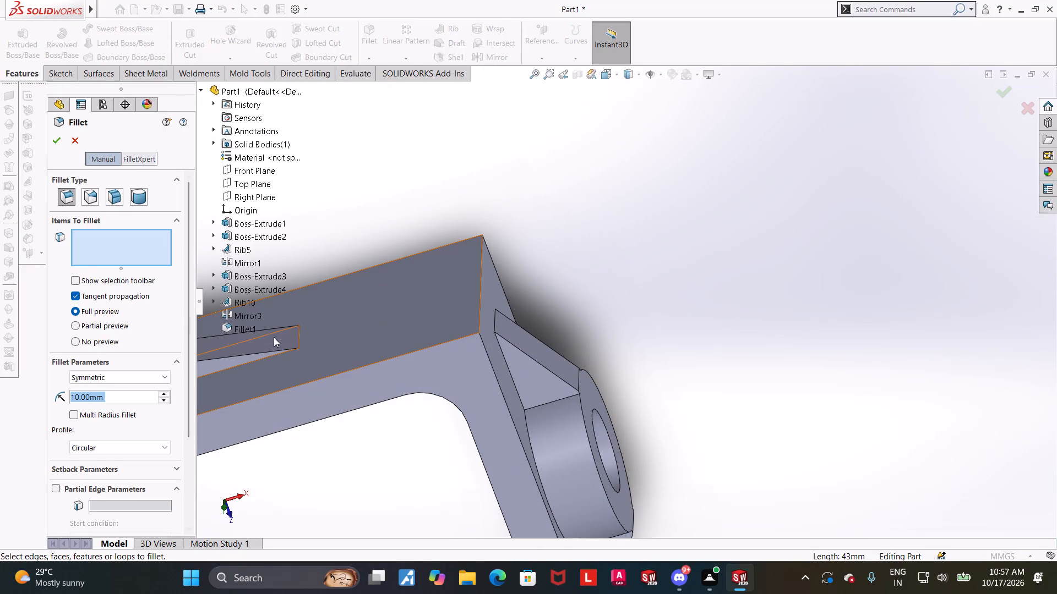
key(4)
key(Return)
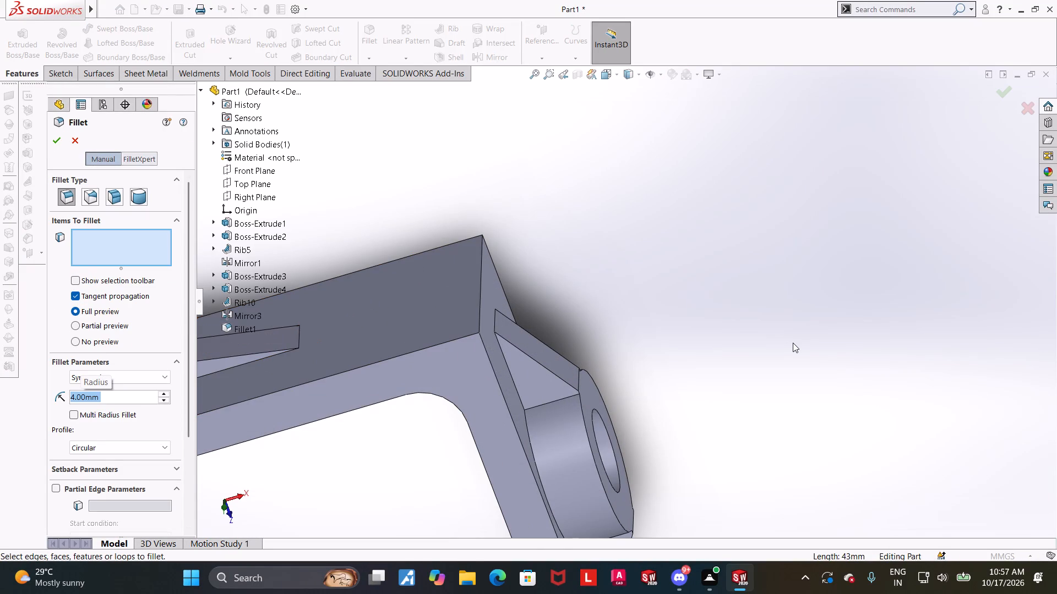
click(478, 312)
scroll(569, 324, up, 5)
middle_drag(689, 574, 689, 488)
scroll(686, 485, up, 1)
middle_drag(682, 483, 669, 351)
scroll(613, 394, down, 4)
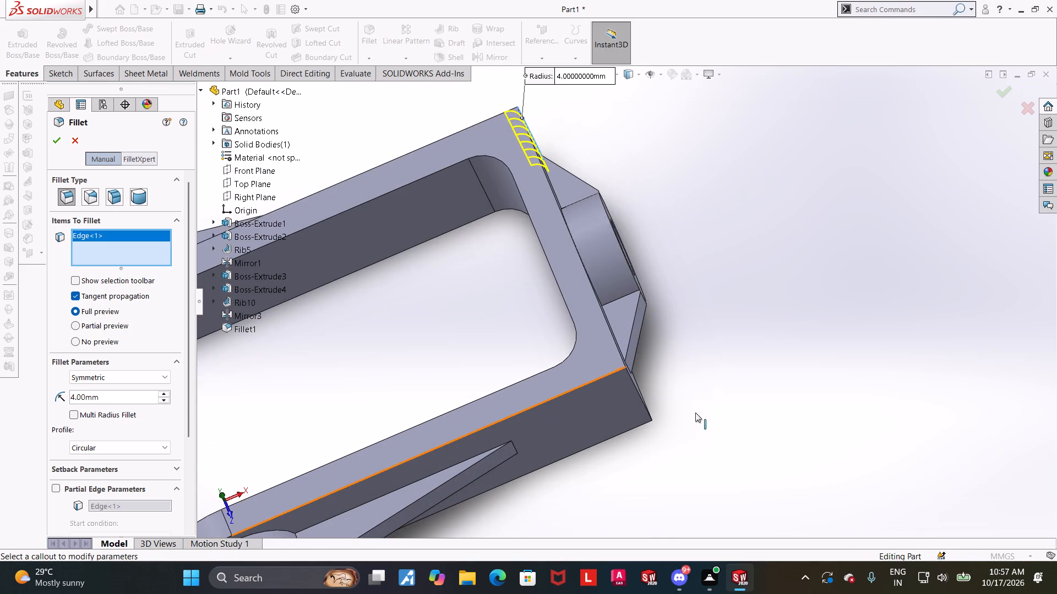
middle_drag(670, 399, 646, 404)
click(626, 404)
scroll(626, 405, up, 1)
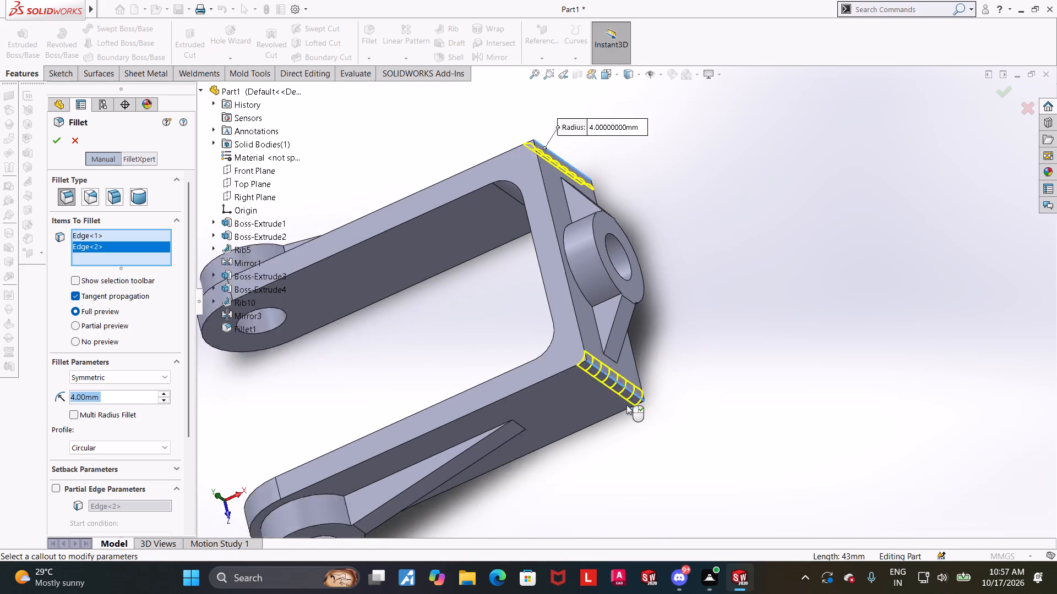
scroll(626, 405, up, 1)
scroll(620, 267, down, 2)
scroll(682, 366, up, 2)
middle_drag(683, 366, 709, 375)
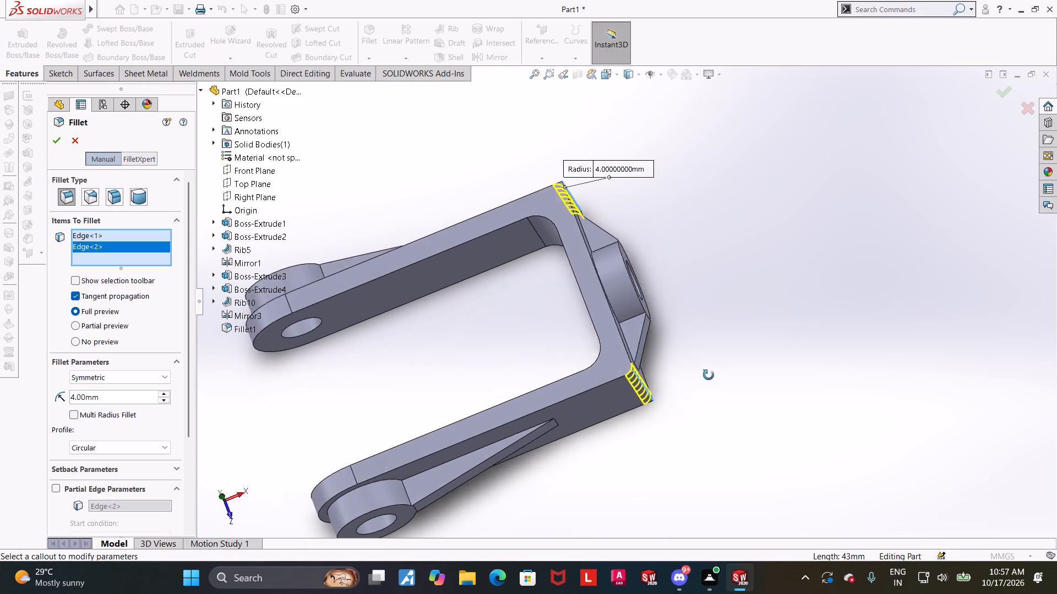
middle_drag(709, 375, 769, 402)
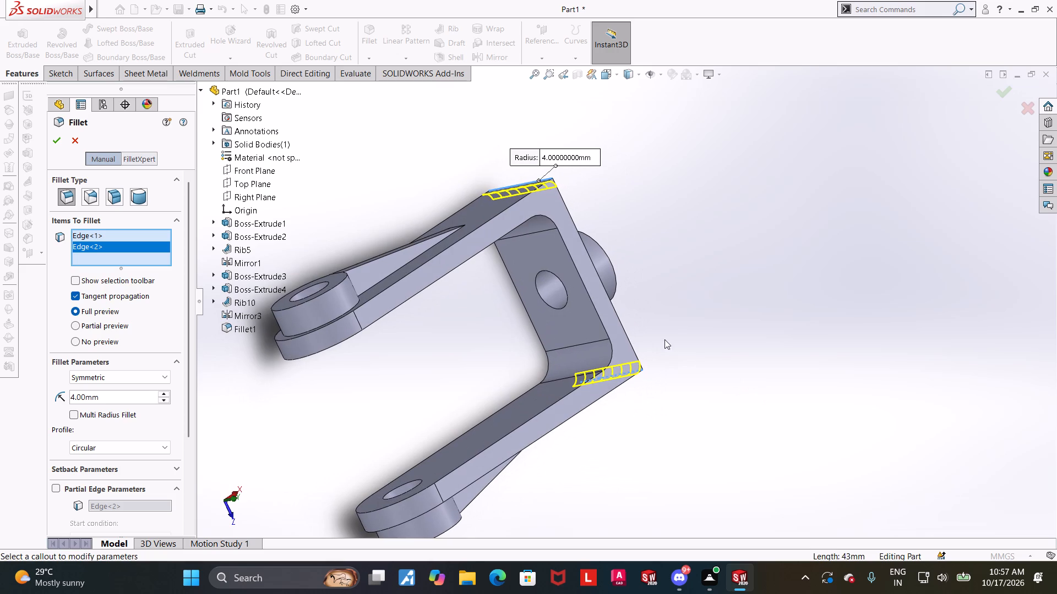
middle_drag(668, 329, 582, 446)
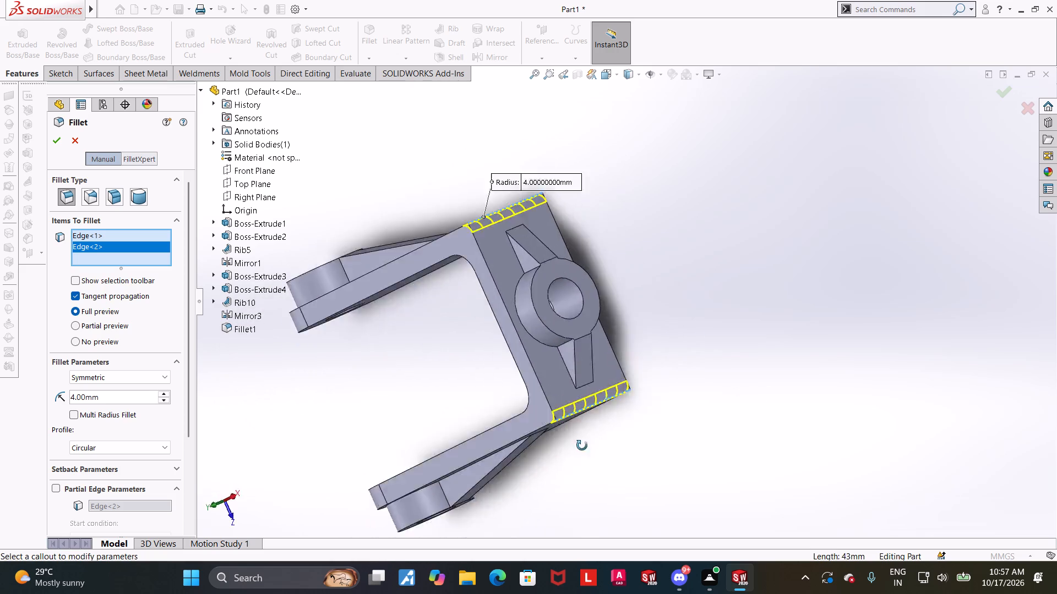
middle_drag(582, 446, 629, 444)
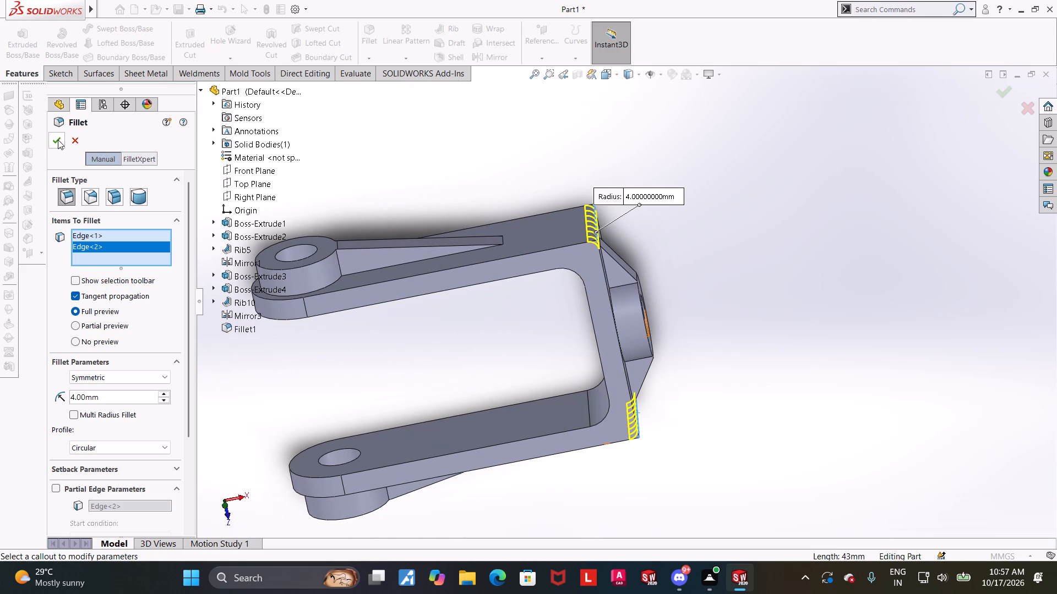
click(58, 140)
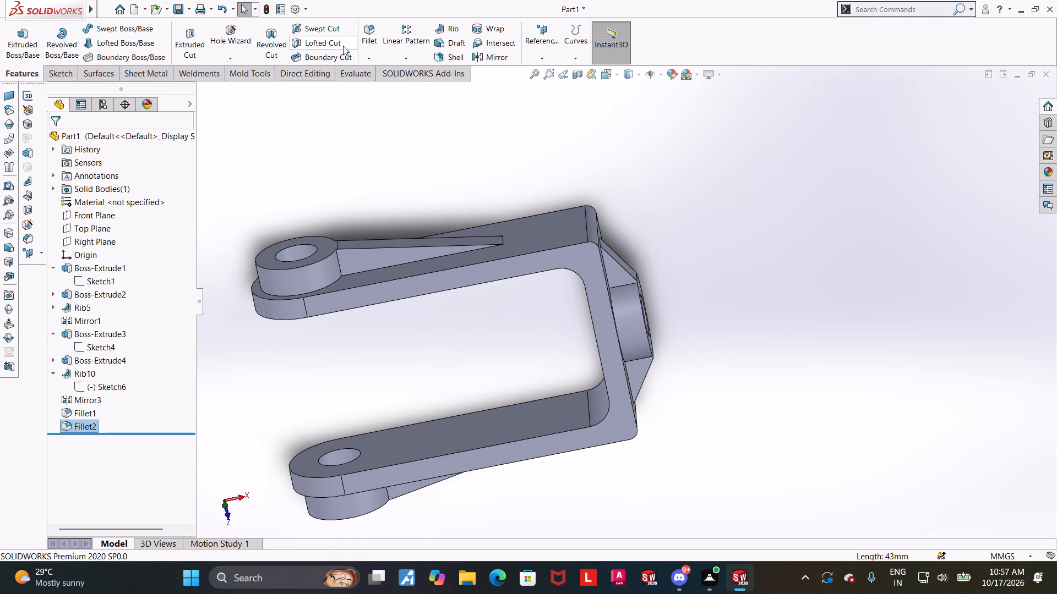
Start a 2 mm radius fillet on the circular edge where one arm's end boss meets the arm.
click(371, 35)
middle_drag(390, 159, 378, 168)
scroll(363, 216, down, 4)
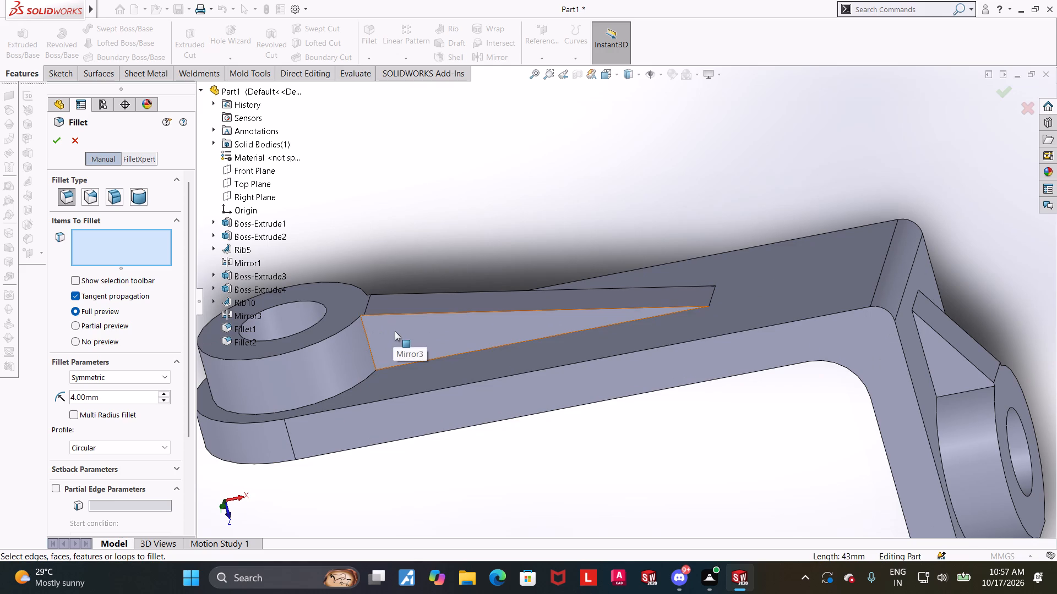
click(370, 375)
scroll(370, 375, up, 9)
middle_drag(641, 470, 663, 407)
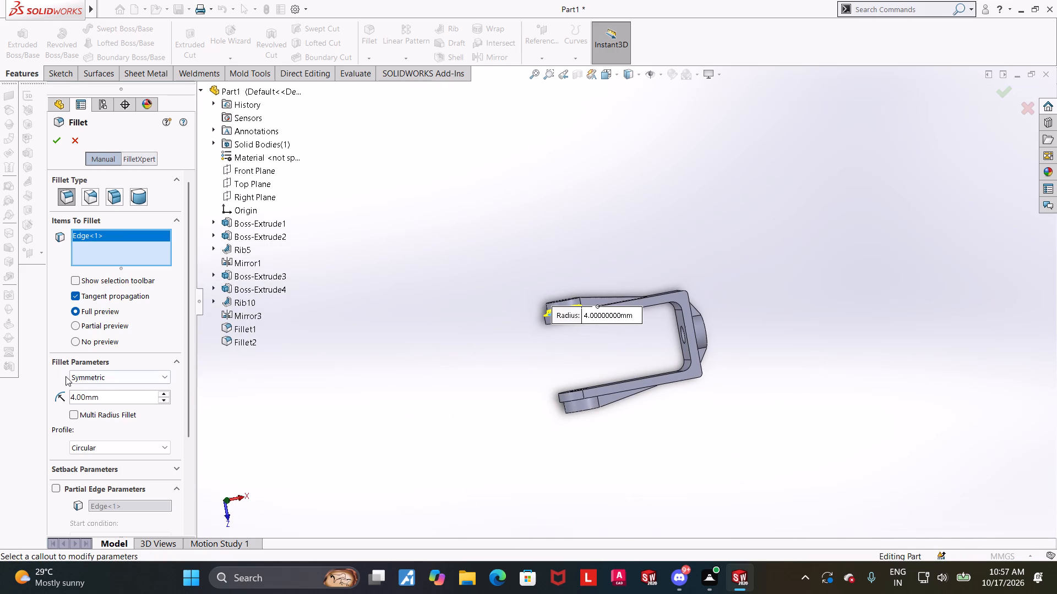
click(135, 397)
drag(135, 397, 23, 399)
key(2)
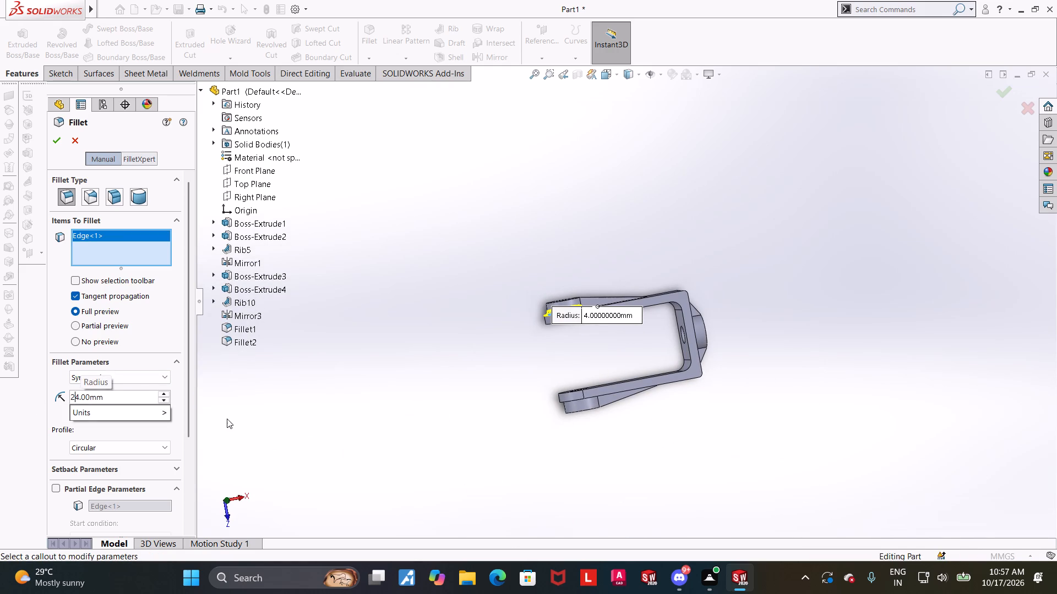
drag(125, 397, 0, 393)
key(2)
key(Return)
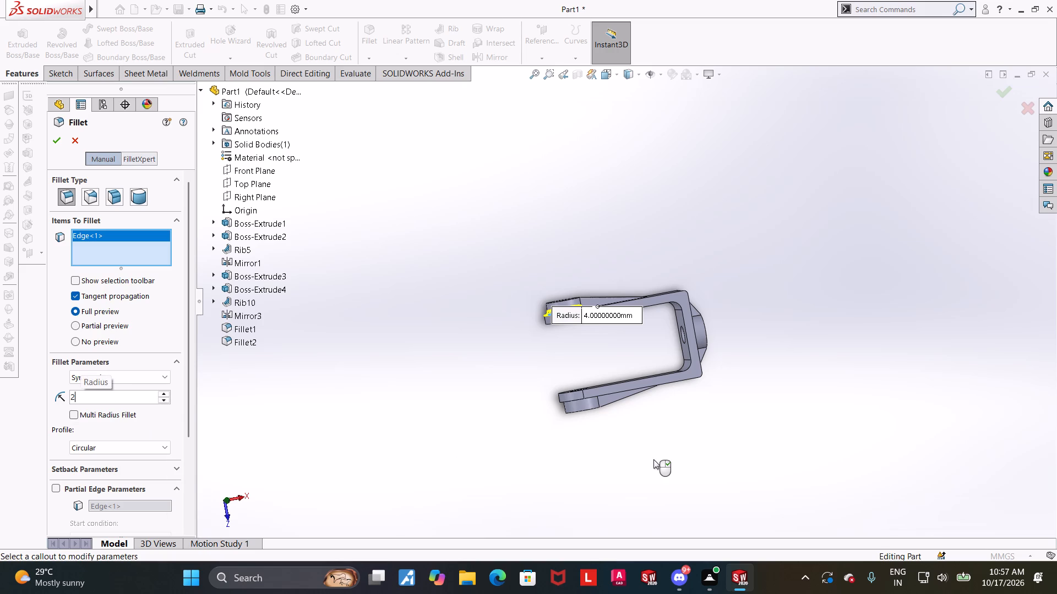
Add the matching base edge of the other arm's end boss to the fillet.
middle_drag(602, 402, 599, 212)
scroll(625, 333, down, 6)
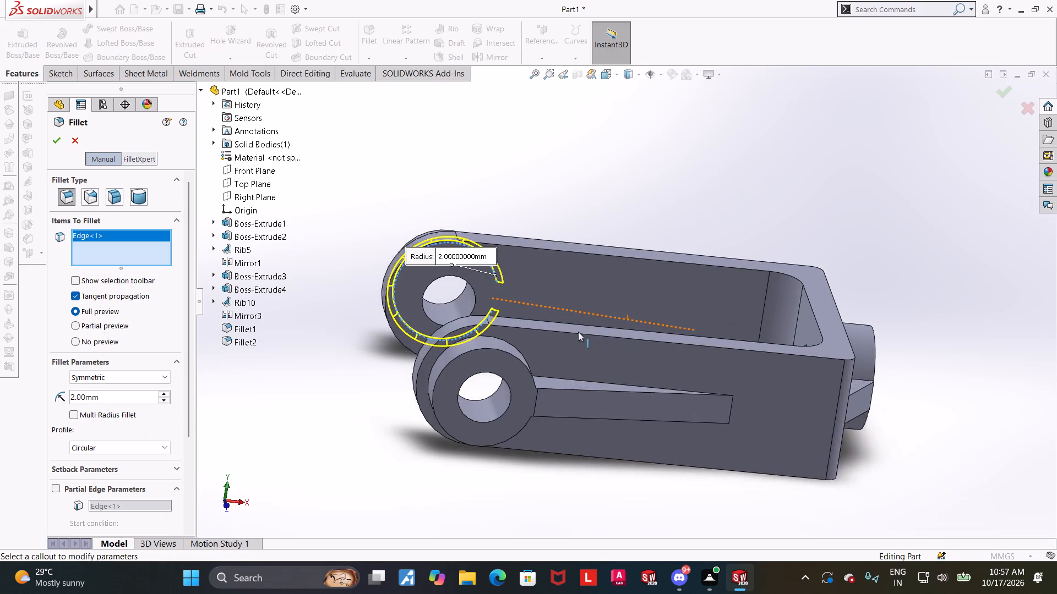
scroll(575, 332, down, 1)
middle_drag(574, 334, 568, 386)
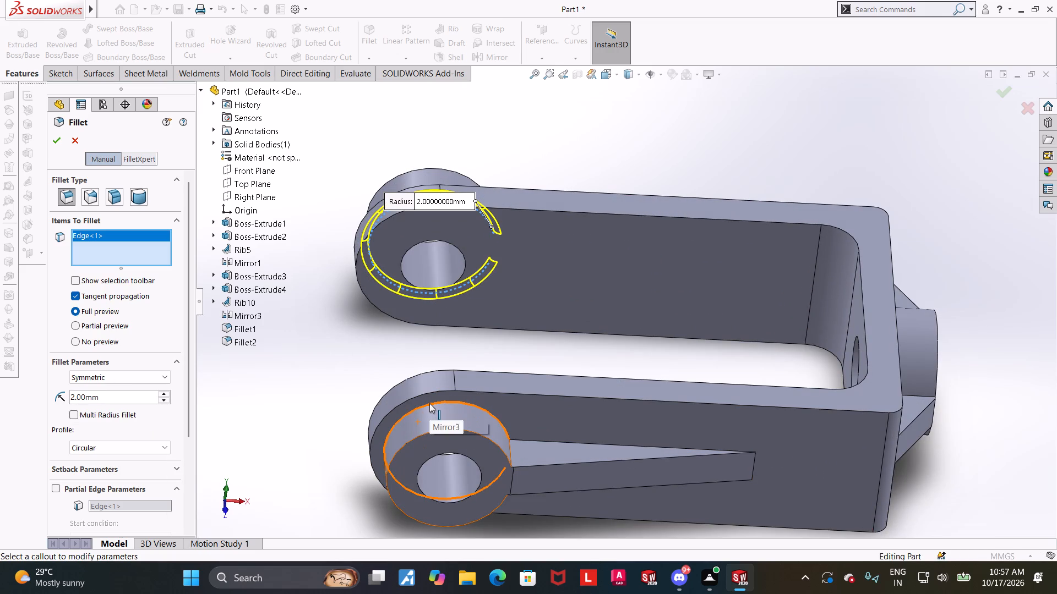
click(429, 403)
scroll(544, 440, up, 3)
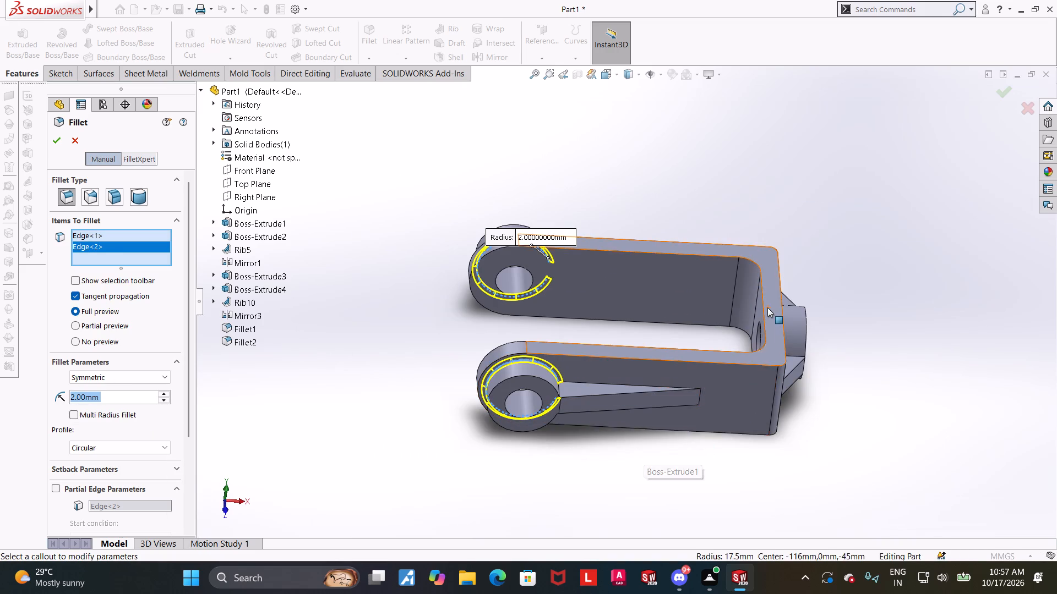
Add both arc edges where the ring boss meets the back plate to the 2 mm fillet and apply it.
scroll(767, 307, down, 1)
middle_drag(738, 331, 730, 352)
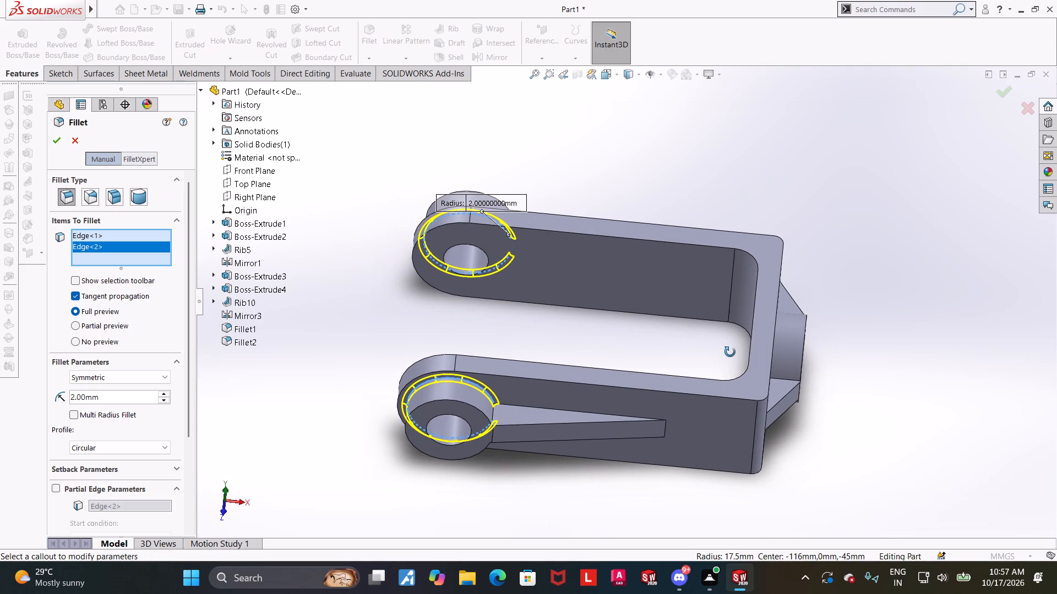
middle_drag(730, 352, 723, 347)
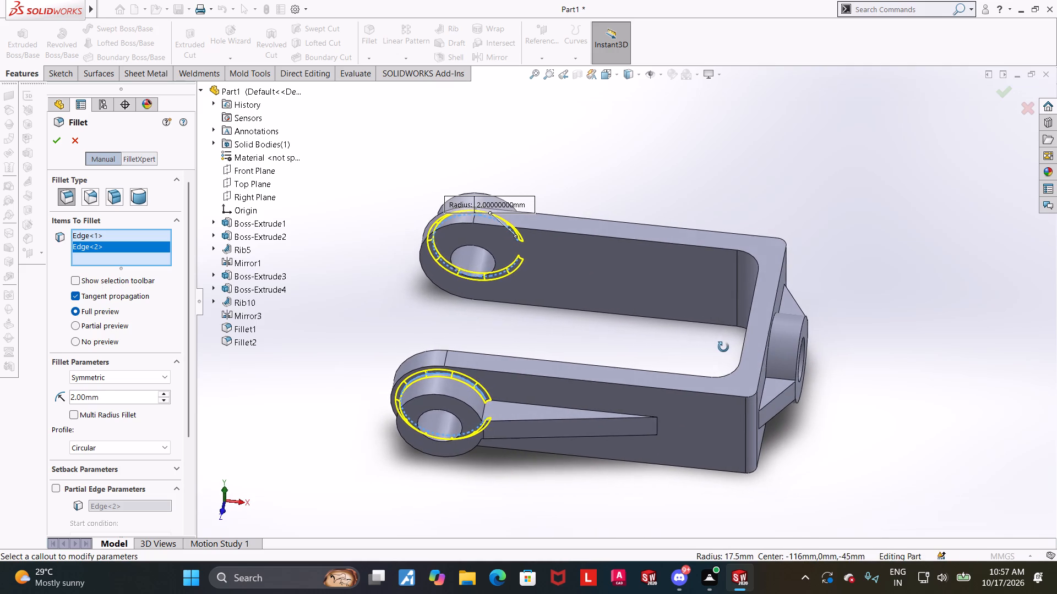
middle_drag(723, 347, 682, 372)
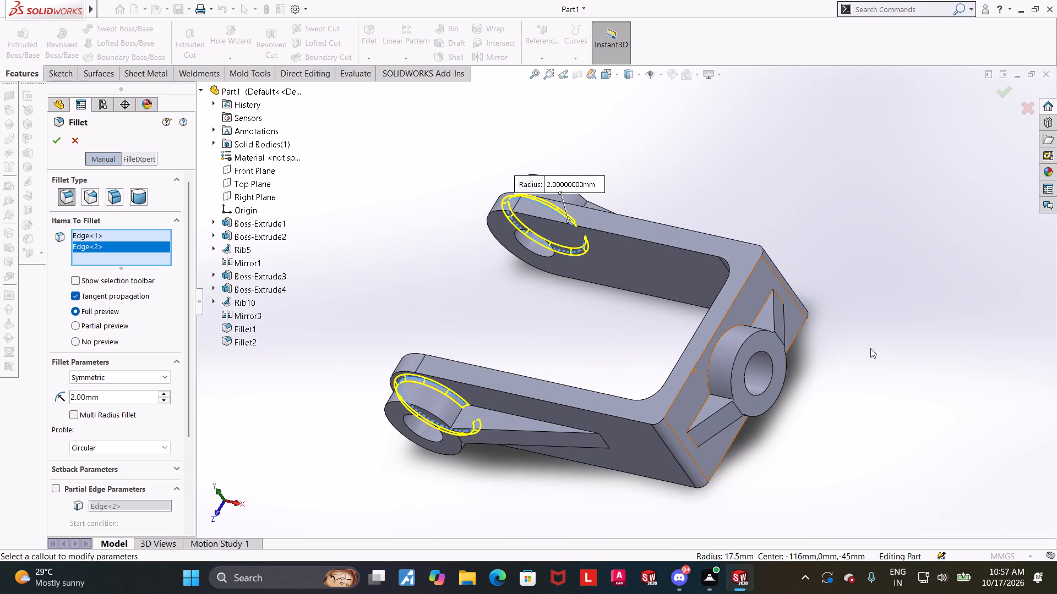
scroll(865, 349, down, 2)
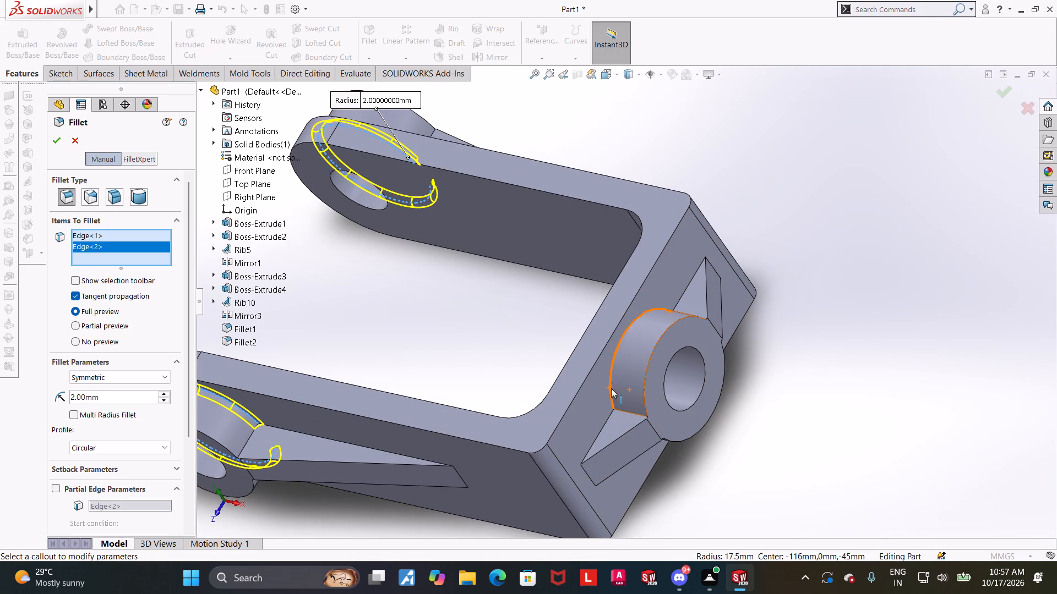
click(611, 388)
scroll(630, 395, up, 3)
middle_drag(755, 413, 679, 310)
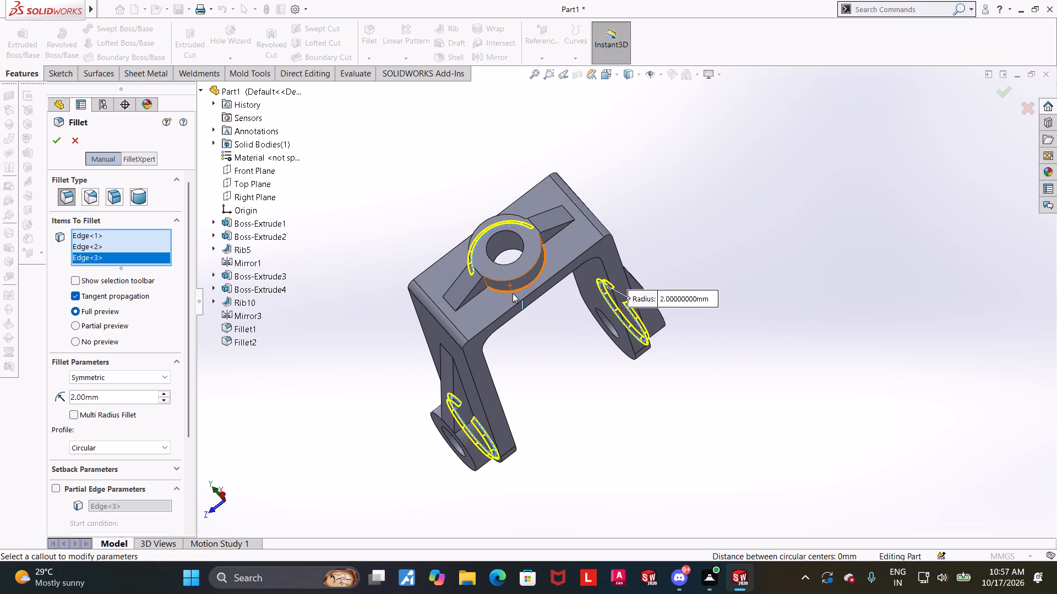
click(513, 293)
middle_drag(625, 224, 674, 313)
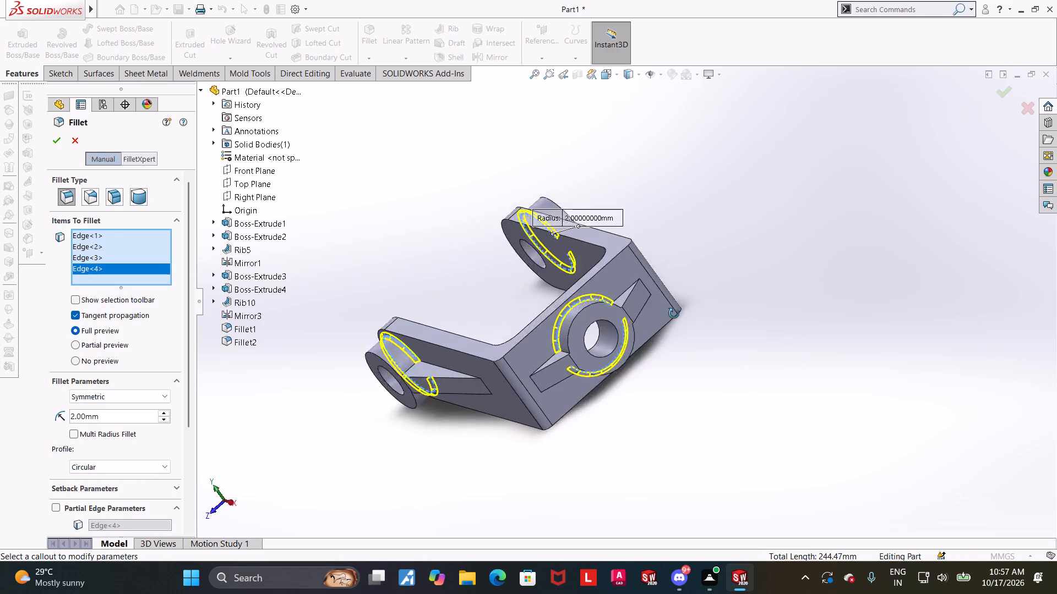
middle_drag(674, 313, 712, 376)
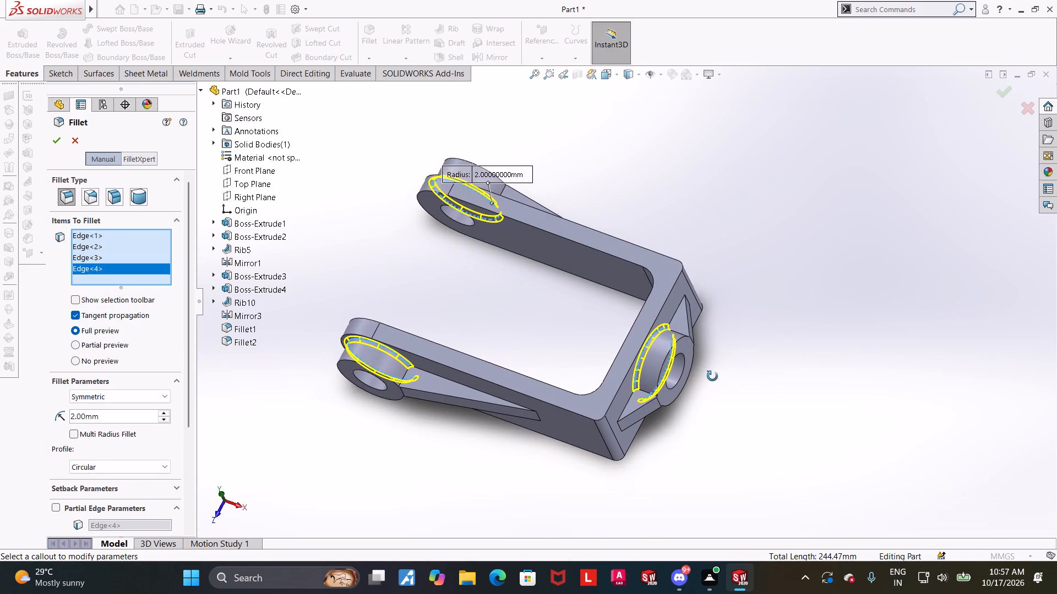
middle_drag(712, 376, 712, 372)
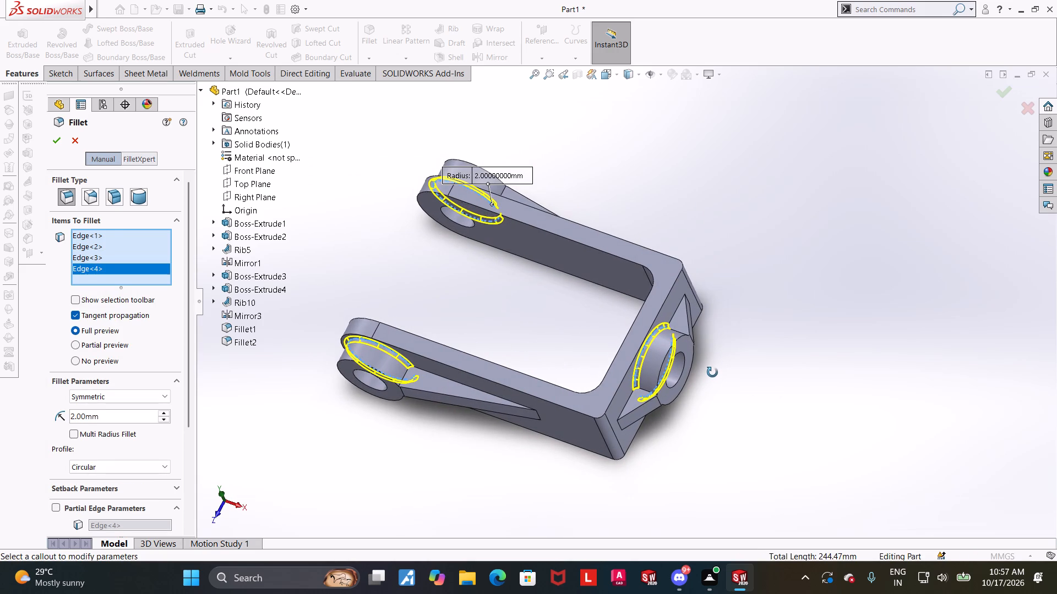
middle_drag(712, 372, 716, 367)
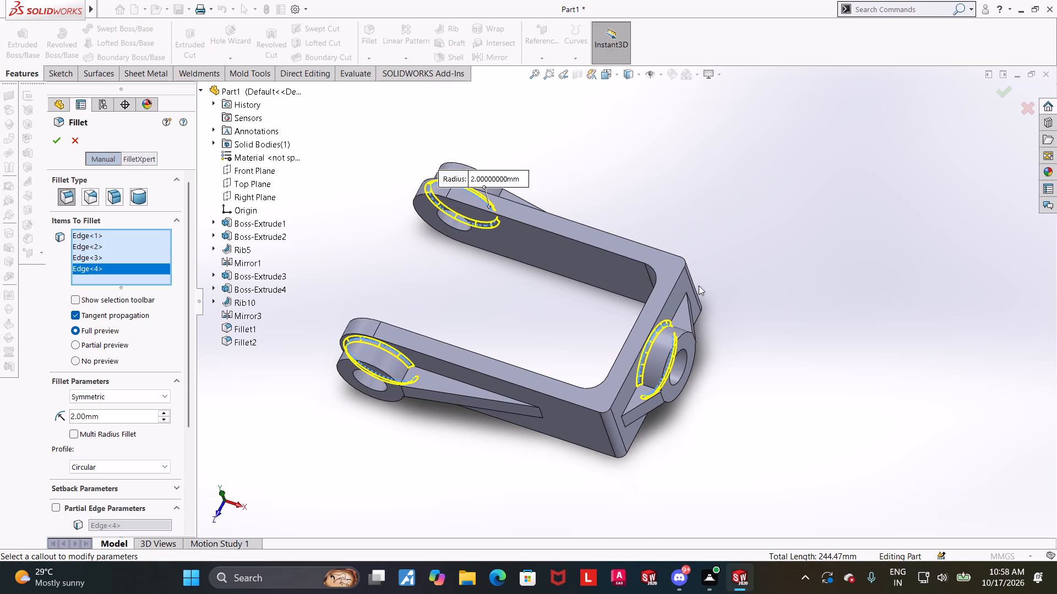
scroll(660, 289, down, 2)
middle_drag(793, 335, 833, 404)
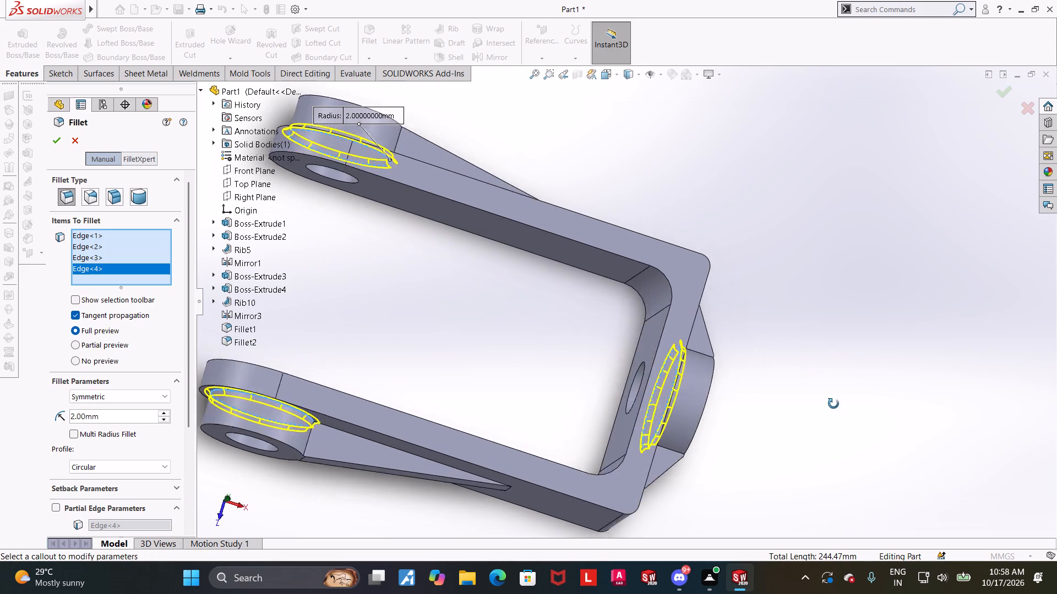
middle_drag(833, 404, 777, 388)
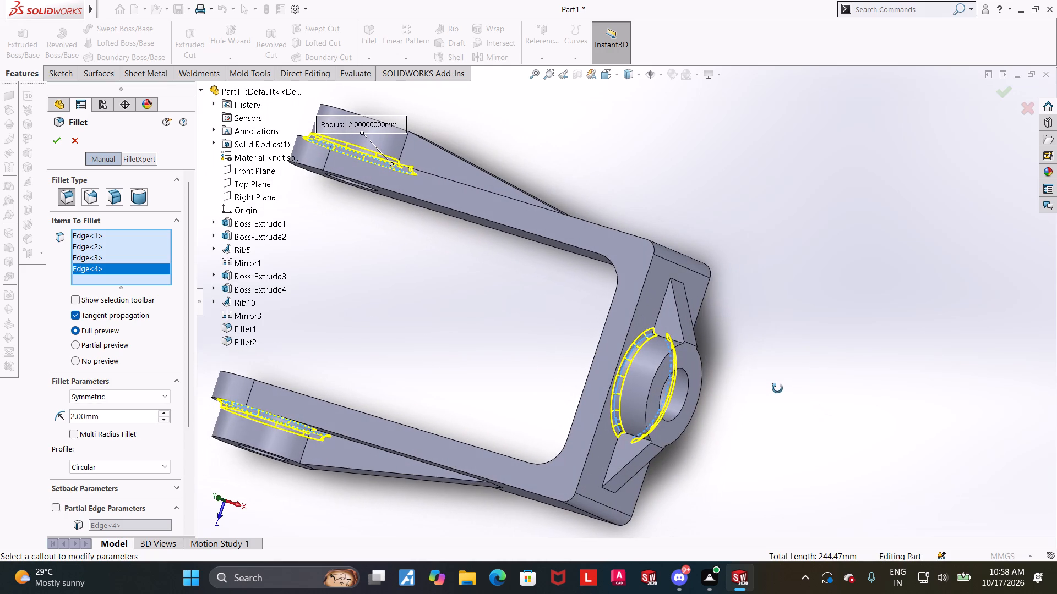
middle_drag(777, 388, 781, 391)
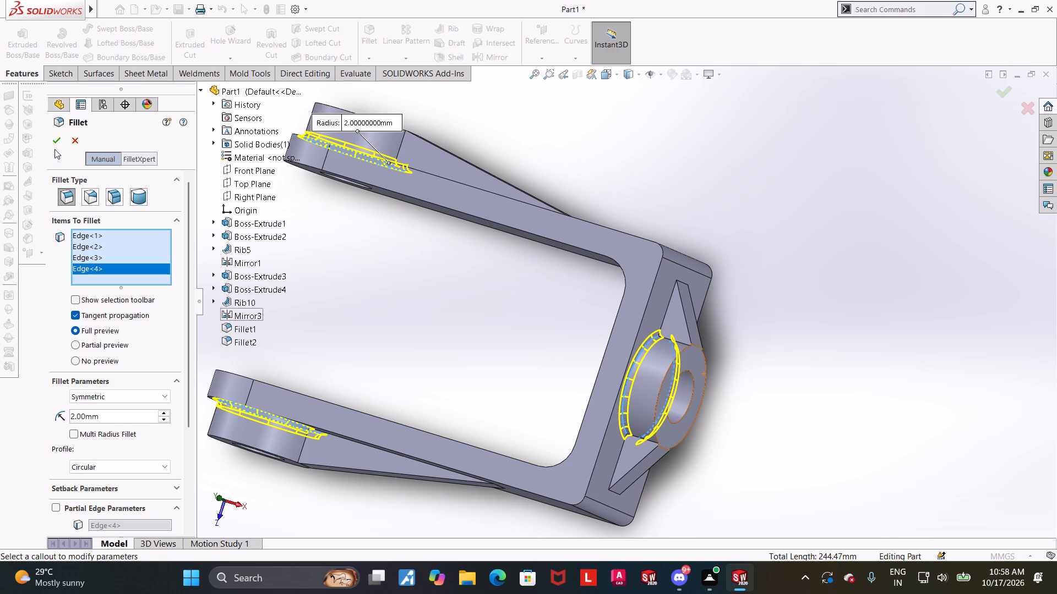
click(55, 145)
scroll(805, 254, up, 4)
click(780, 318)
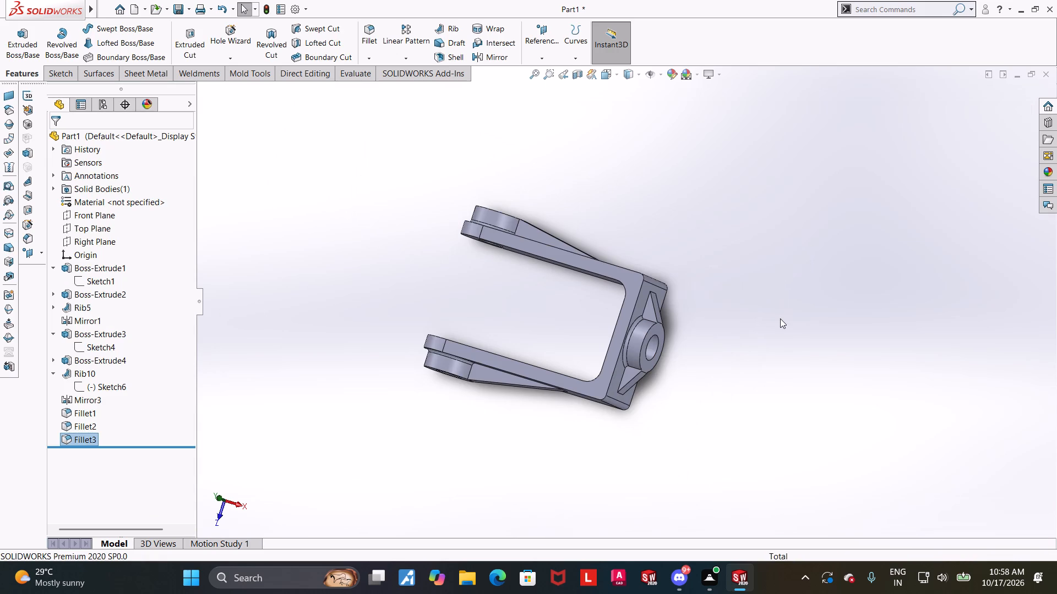
Apply a red colour from the standard swatches to the whole part, viewed in isometric.
key(ctrl+7)
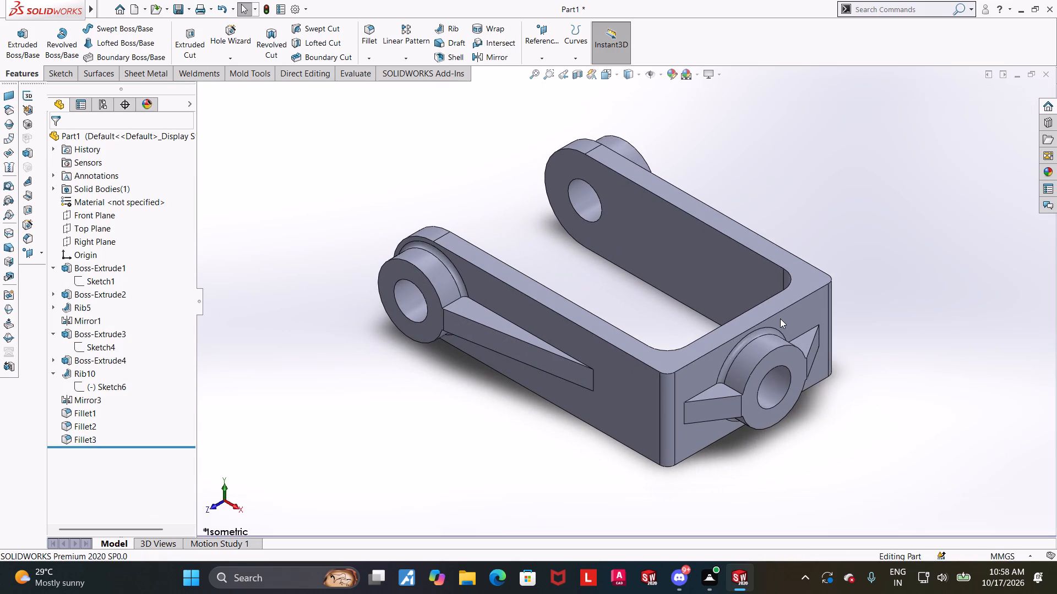
scroll(835, 259, down, 1)
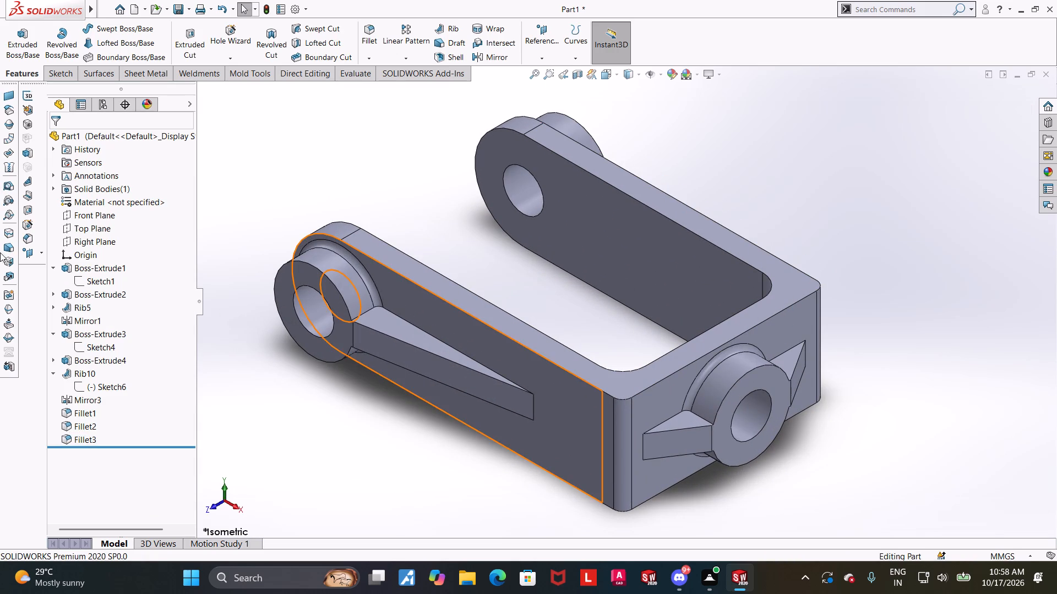
right_click(132, 140)
click(156, 128)
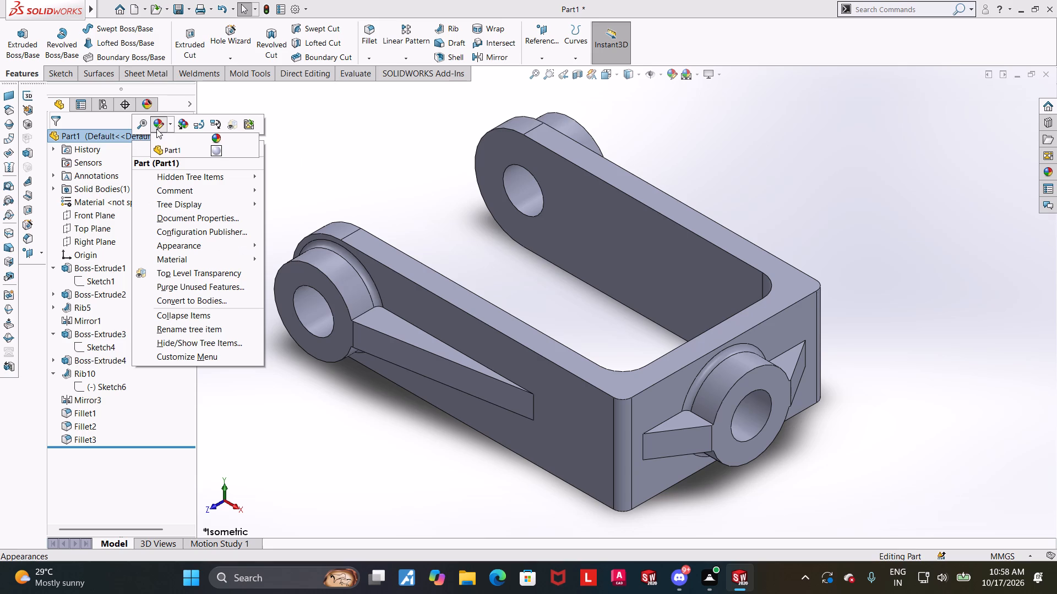
click(161, 121)
click(215, 148)
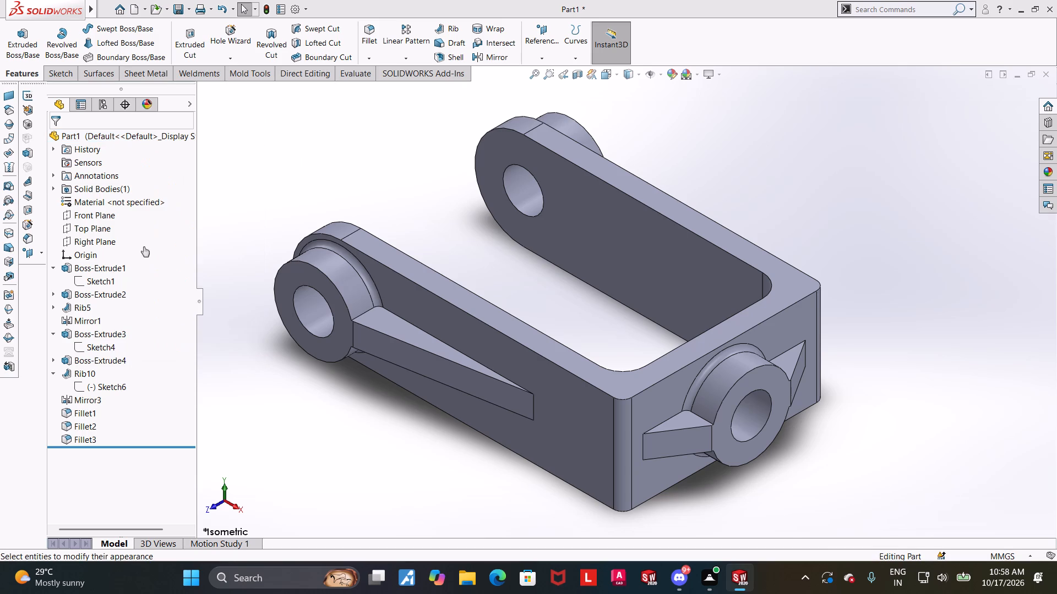
click(88, 412)
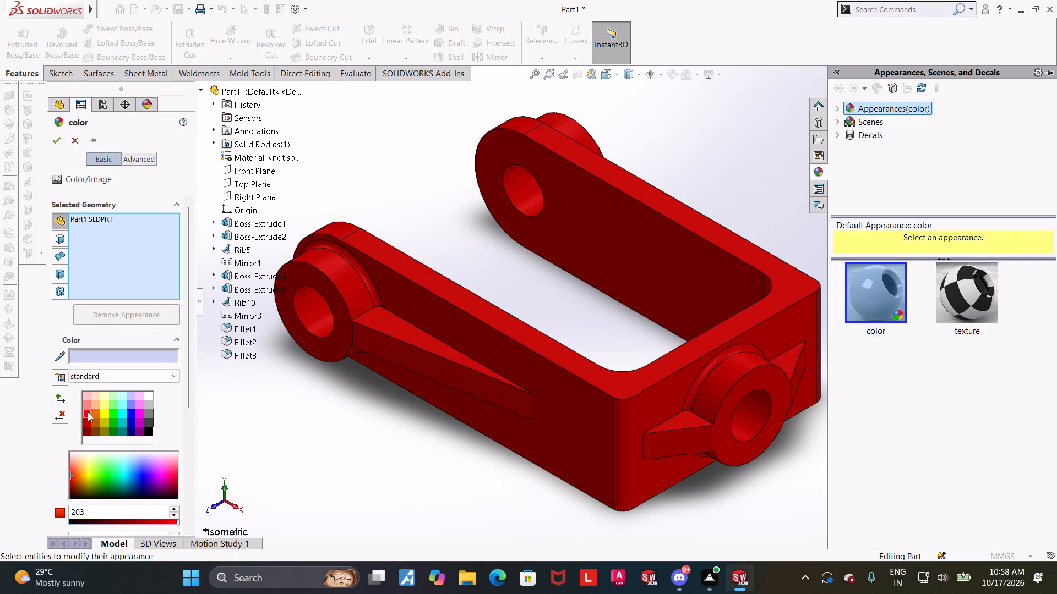
click(53, 140)
click(497, 218)
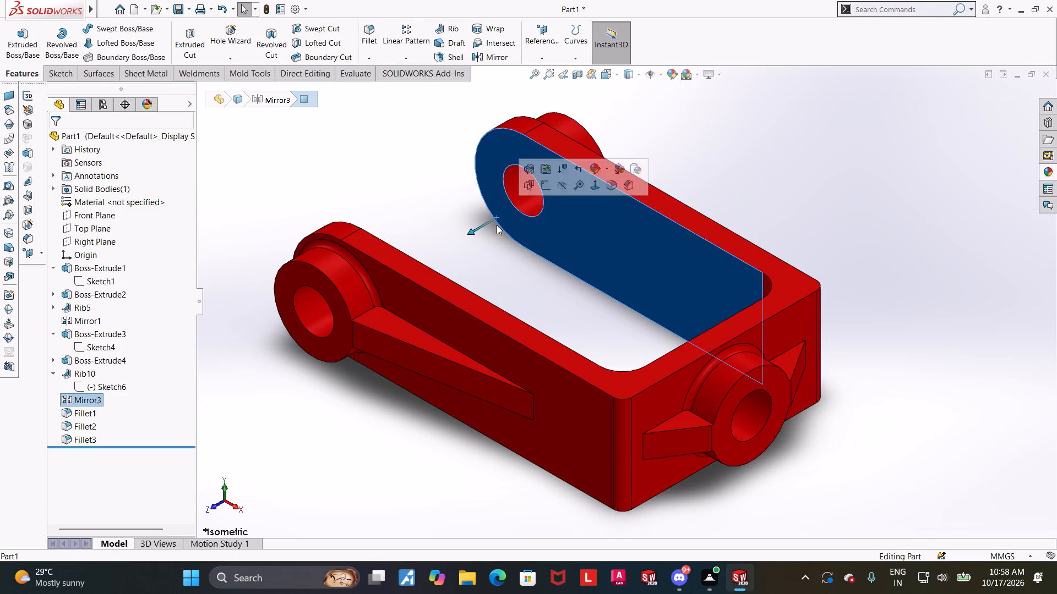
scroll(502, 235, up, 2)
click(851, 322)
Examine the red bracket from several sides, including the arms, end bosses, ribs and ring boss.
scroll(600, 332, down, 1)
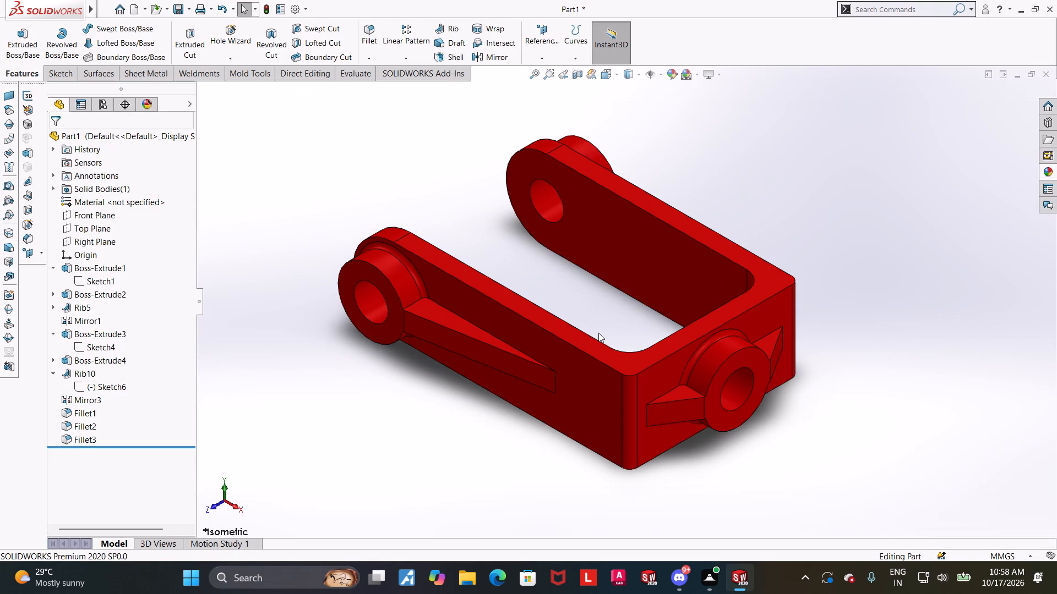
middle_drag(794, 424, 795, 422)
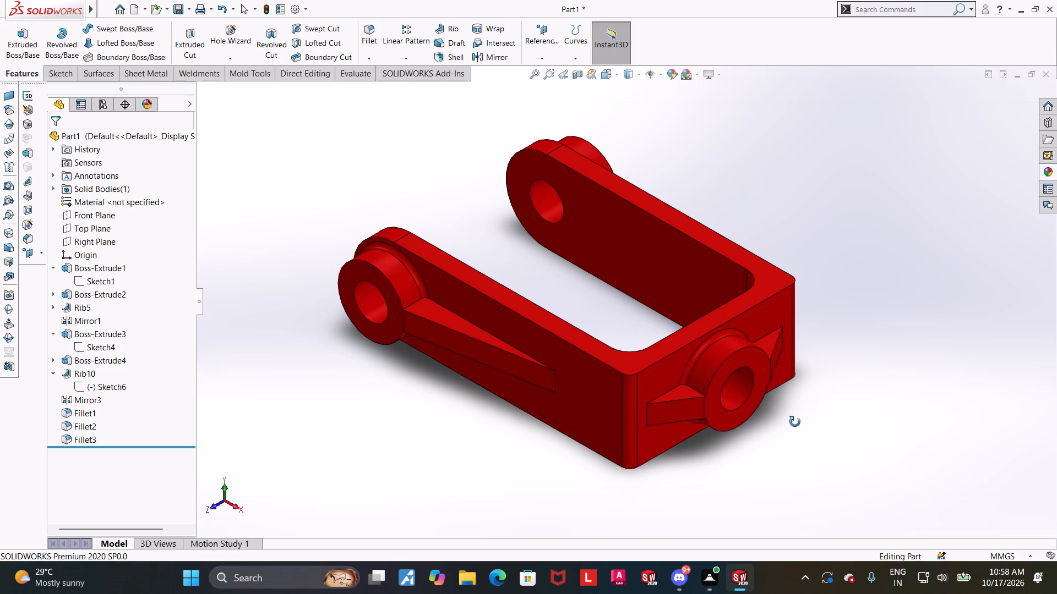
middle_drag(795, 422, 807, 446)
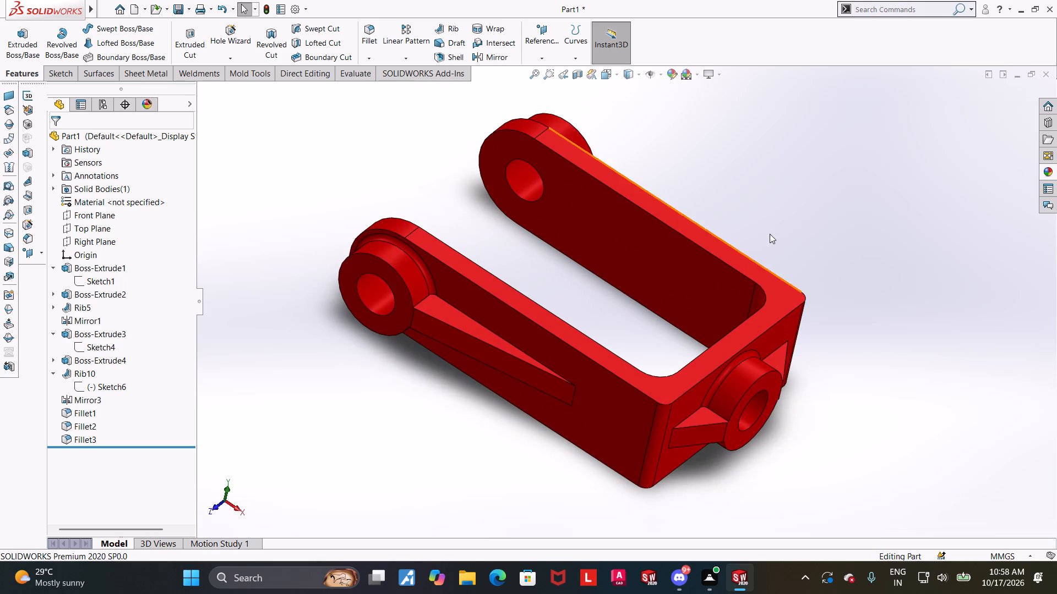
scroll(770, 234, down, 2)
middle_drag(762, 240, 770, 278)
scroll(766, 279, up, 5)
scroll(608, 293, down, 4)
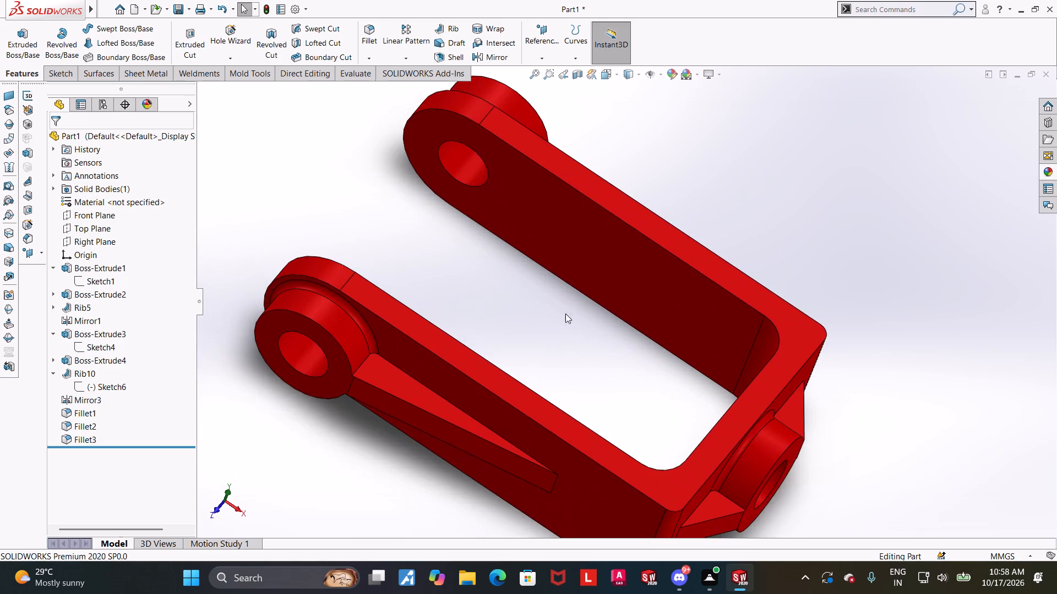
middle_drag(504, 343, 513, 314)
scroll(513, 314, up, 4)
scroll(559, 320, down, 4)
scroll(682, 336, up, 4)
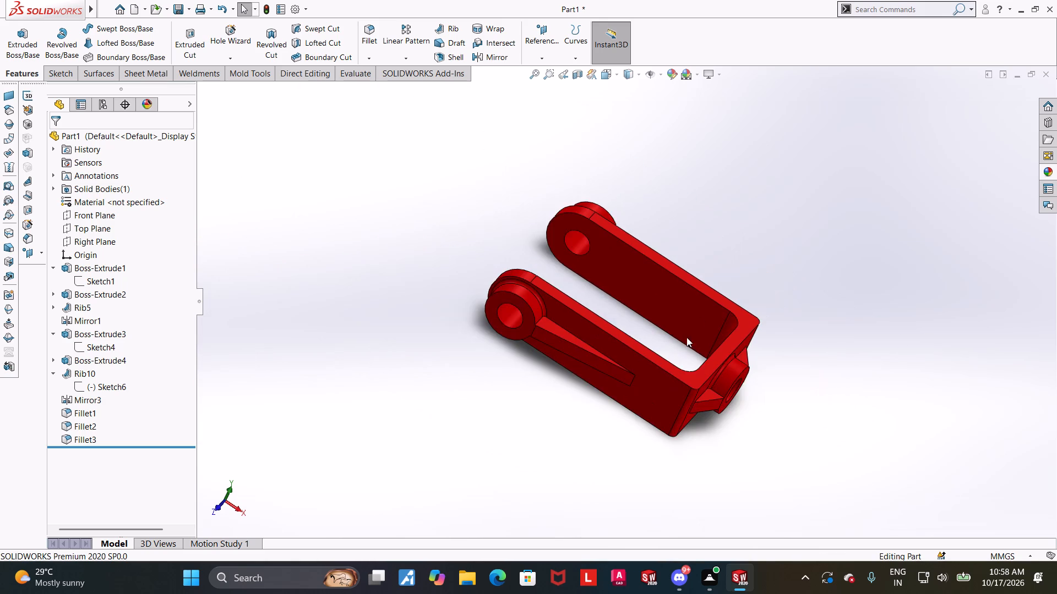
scroll(747, 347, down, 5)
scroll(753, 347, up, 5)
scroll(529, 265, down, 2)
middle_drag(522, 305, 540, 293)
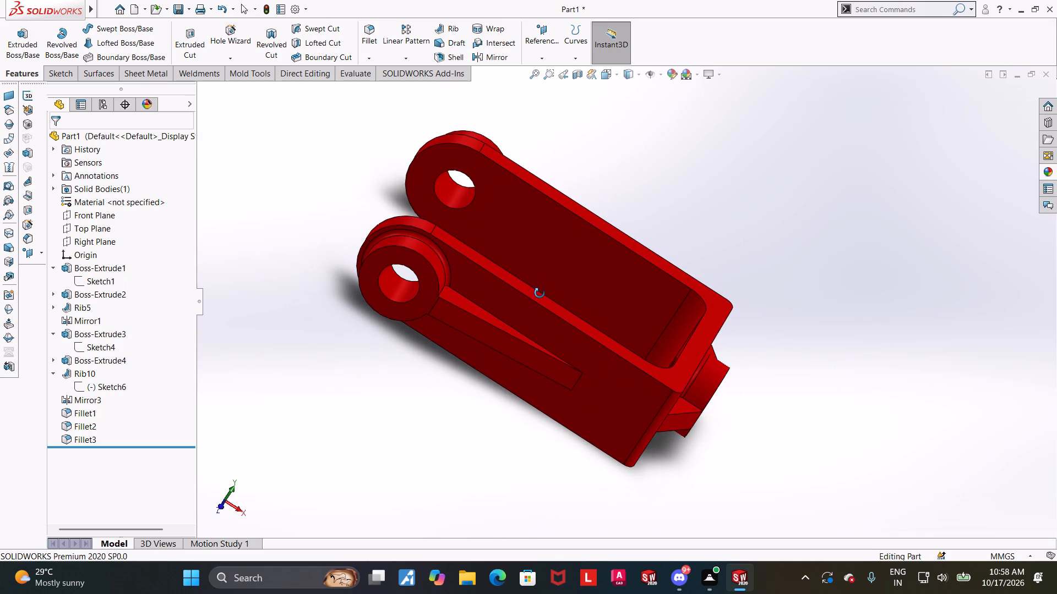
middle_drag(540, 293, 530, 257)
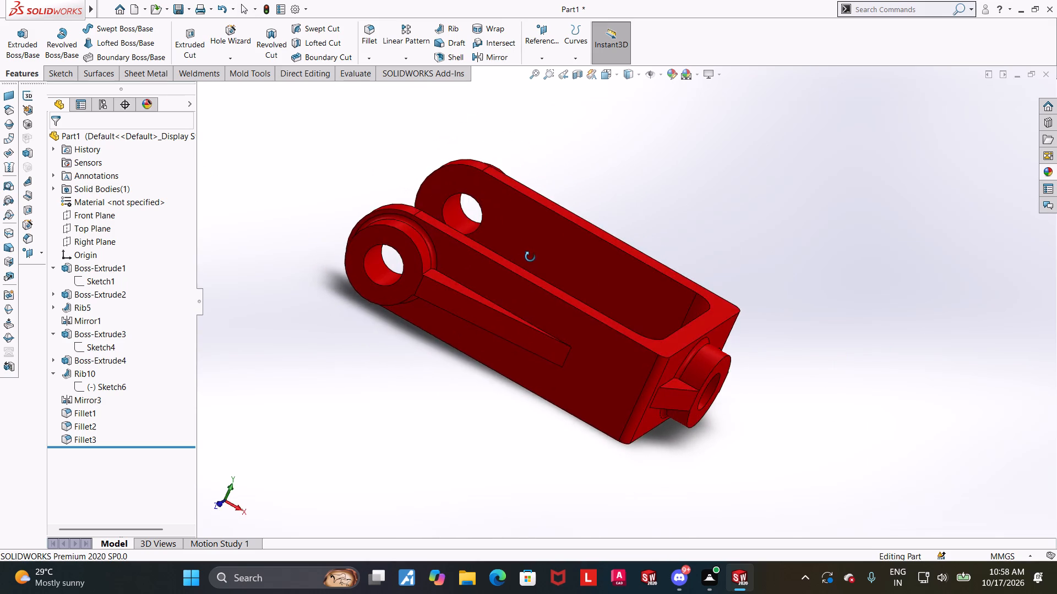
middle_drag(530, 257, 597, 272)
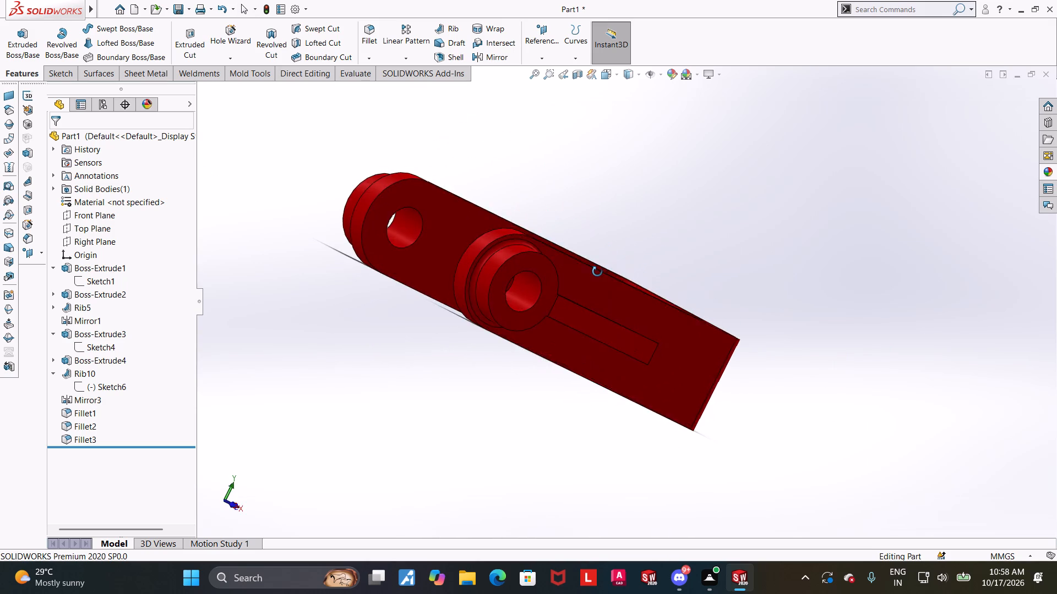
middle_drag(597, 272, 533, 365)
middle_drag(856, 219, 829, 227)
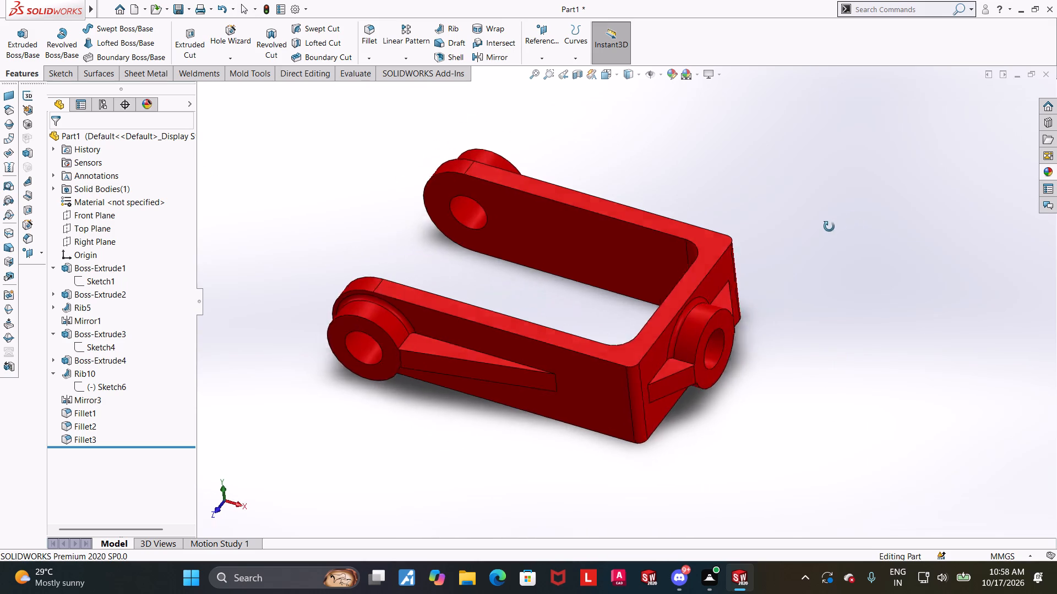
Measure the ring boss's outer cylindrical face and the diameter of its bore.
middle_drag(829, 227, 816, 273)
scroll(808, 254, down, 2)
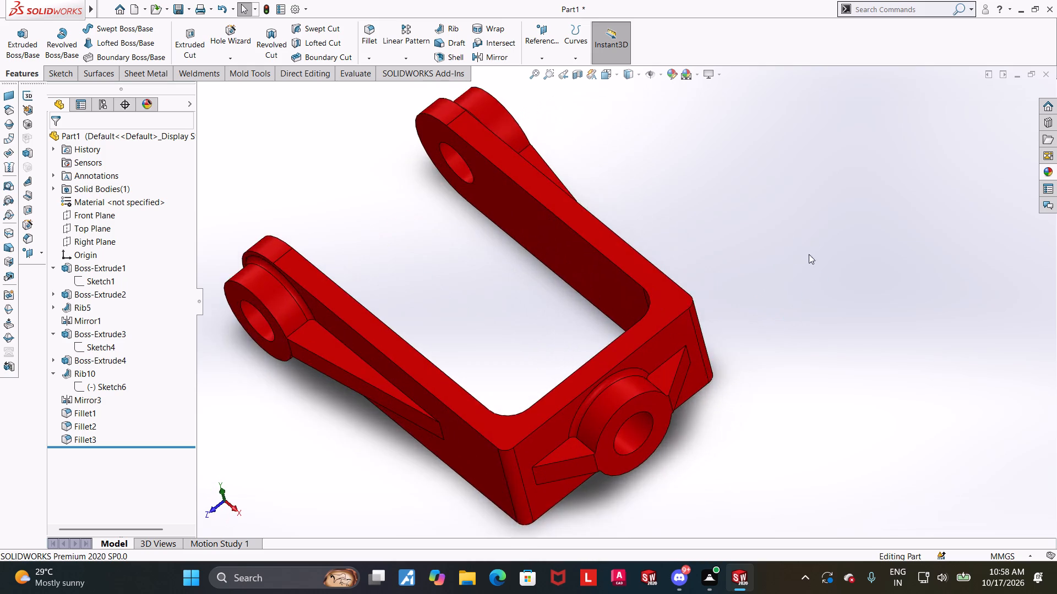
scroll(300, 157, up, 4)
scroll(344, 198, down, 4)
scroll(680, 274, up, 5)
scroll(796, 426, down, 6)
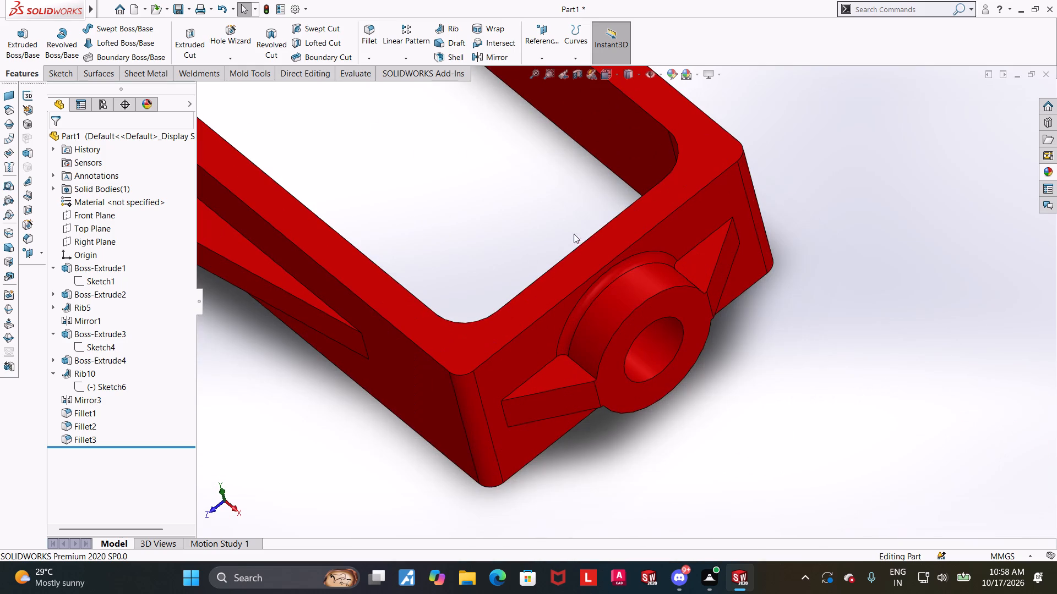
click(368, 69)
click(124, 35)
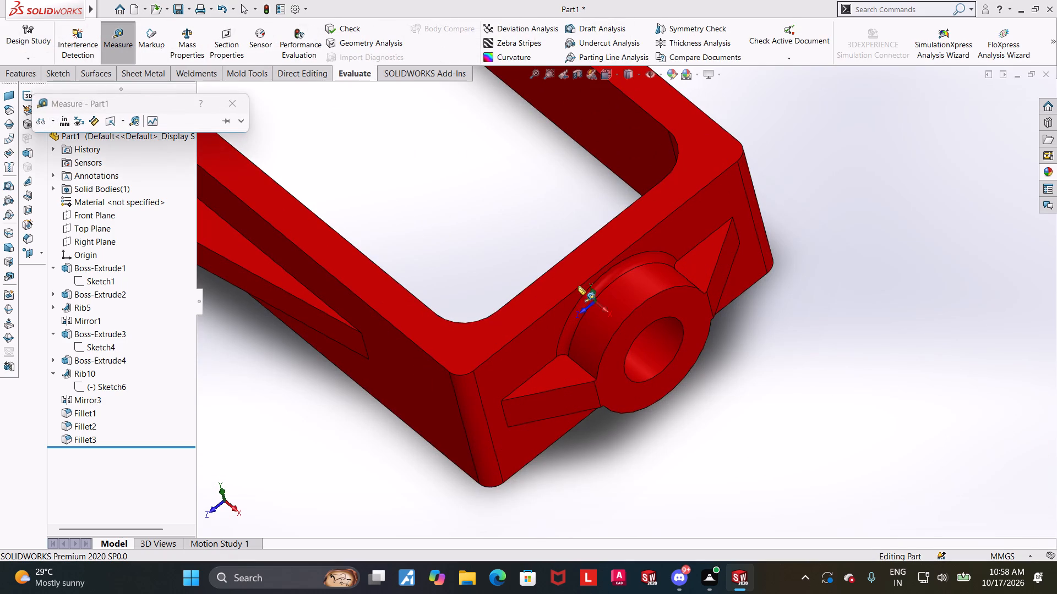
click(623, 307)
key(Escape)
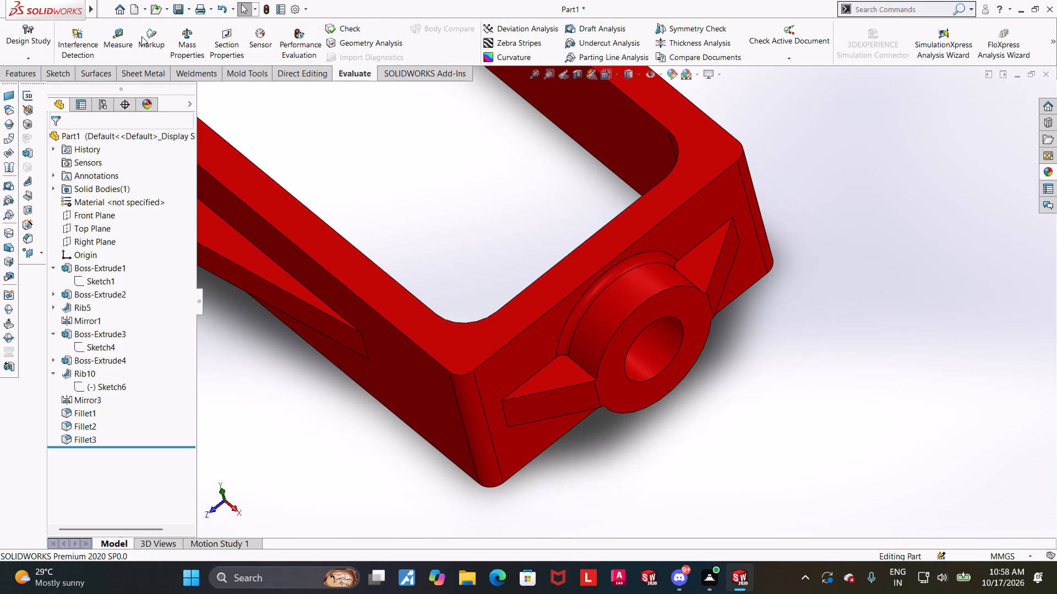
click(125, 37)
click(656, 335)
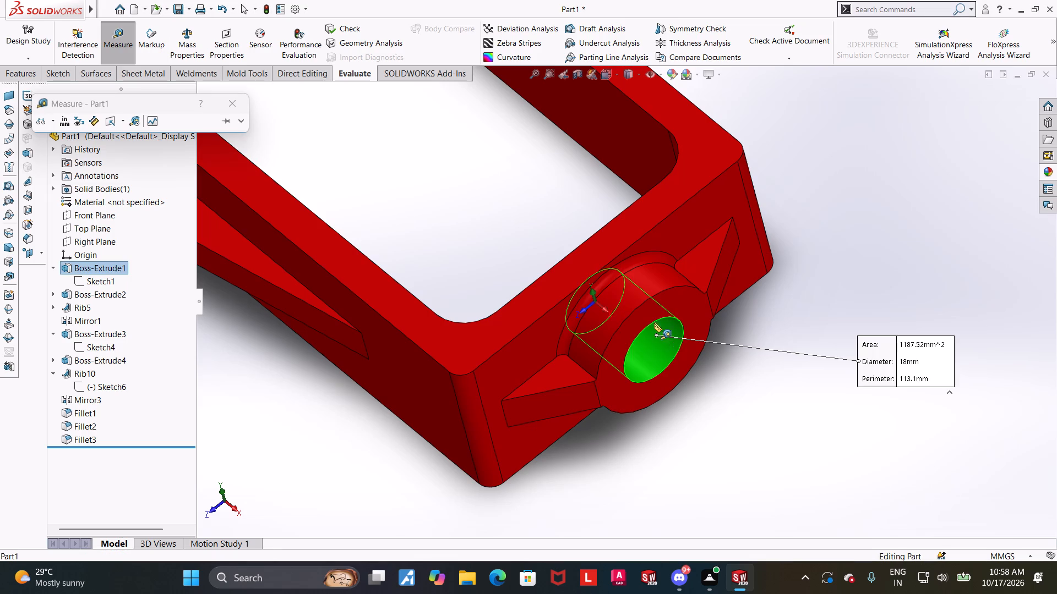
key(Escape)
Measure the distance between the two side faces of the ring boss's rib on the near arm's side.
click(127, 44)
click(547, 376)
middle_drag(721, 408, 705, 222)
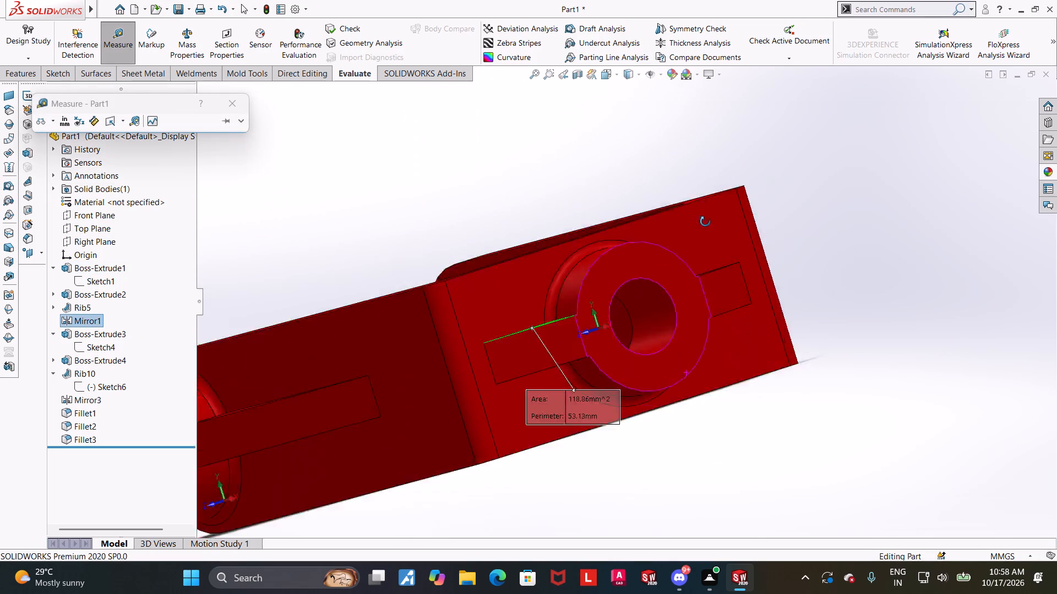
middle_drag(705, 222, 715, 101)
click(570, 327)
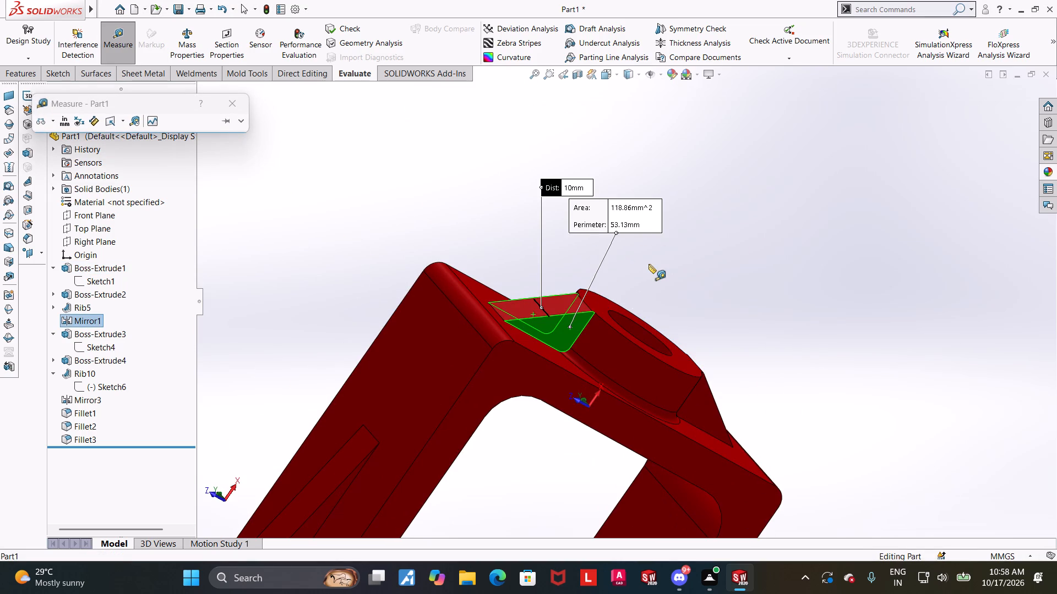
key(Escape)
Measure the near arm's rib from its upper side face to the lower slanted edge.
scroll(791, 271, up, 4)
middle_drag(732, 168, 740, 403)
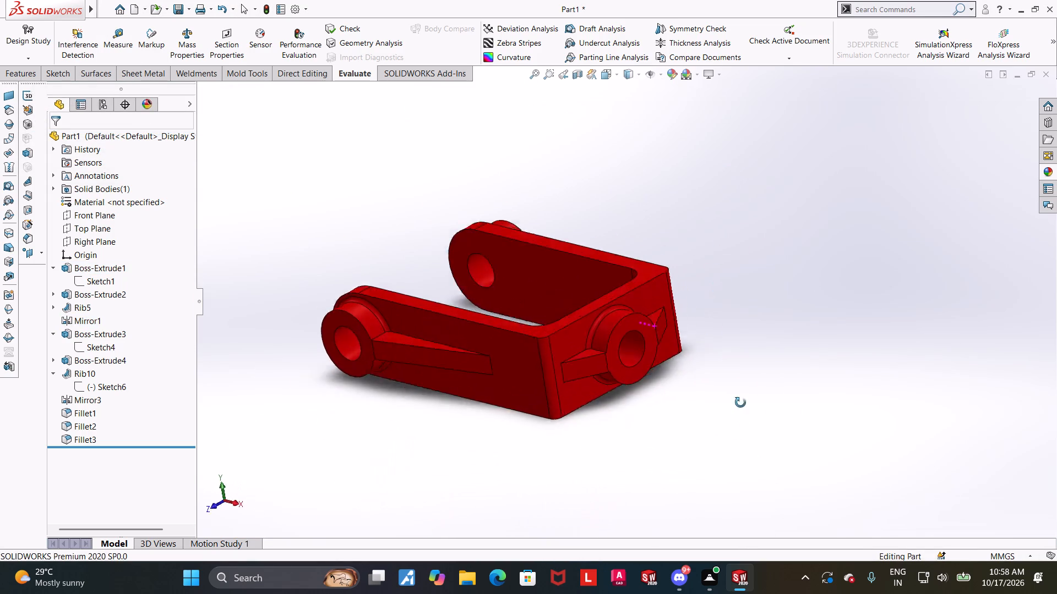
middle_drag(740, 403, 731, 429)
scroll(494, 306, up, 1)
scroll(486, 320, down, 3)
middle_drag(497, 332, 533, 353)
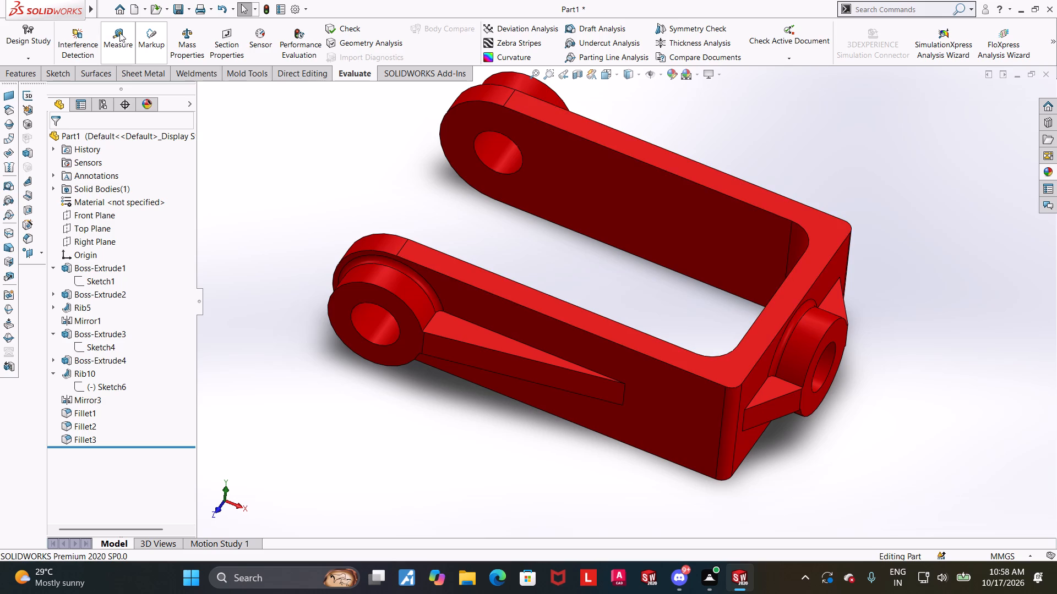
click(123, 32)
click(444, 326)
middle_drag(535, 366, 538, 223)
middle_drag(498, 262, 517, 162)
click(492, 180)
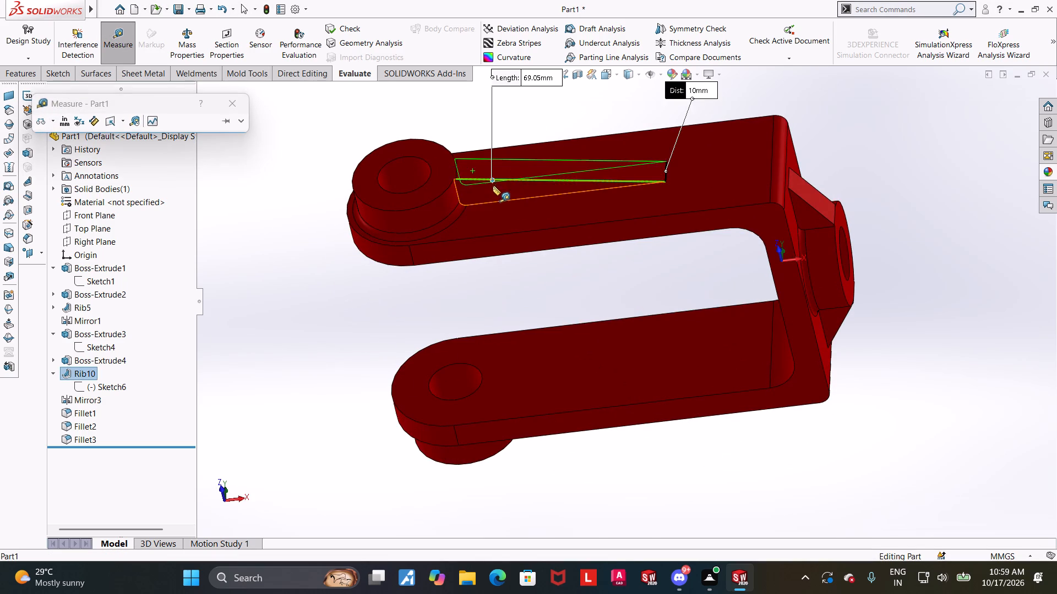
key(Escape)
Measure the near arm rib's thickness between its lower and upper side faces.
scroll(577, 151, up, 3)
scroll(581, 145, down, 5)
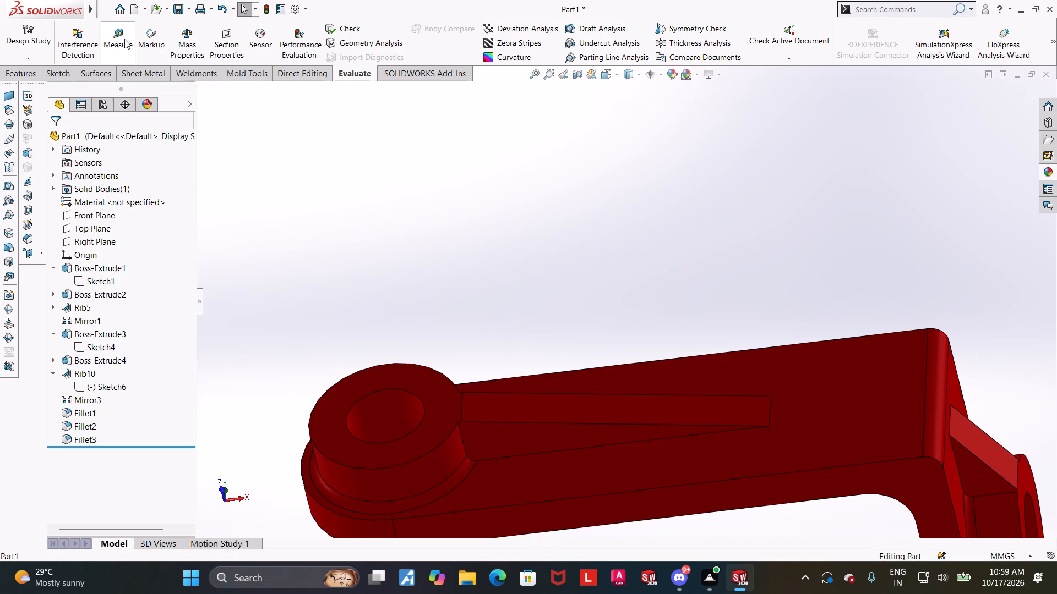
click(124, 38)
click(508, 433)
middle_drag(688, 312, 680, 566)
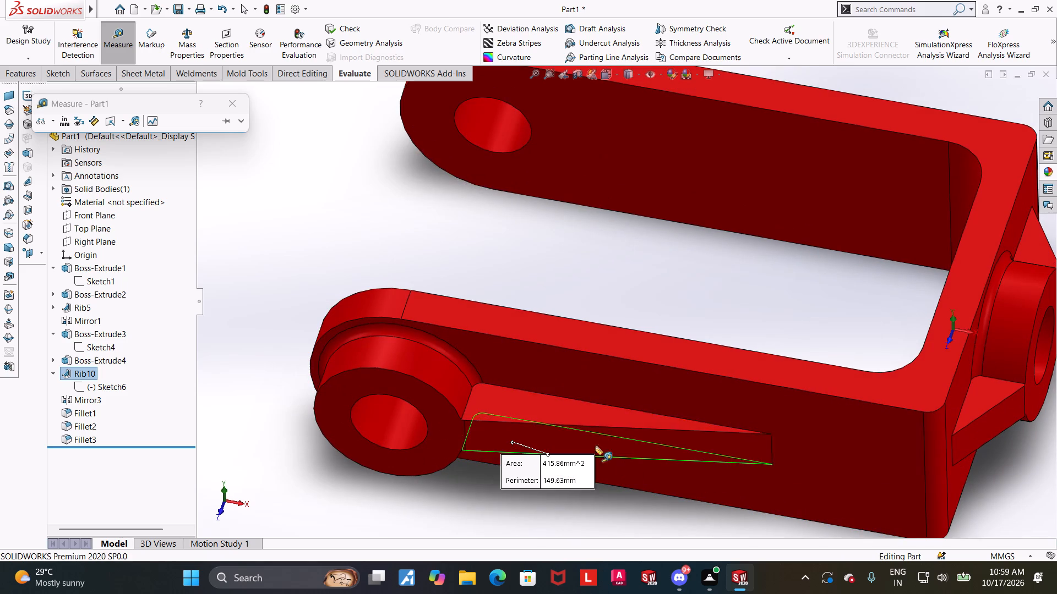
click(566, 408)
key(Escape)
Measure the rounded inner corner where the far arm meets the back plate.
scroll(551, 405, up, 4)
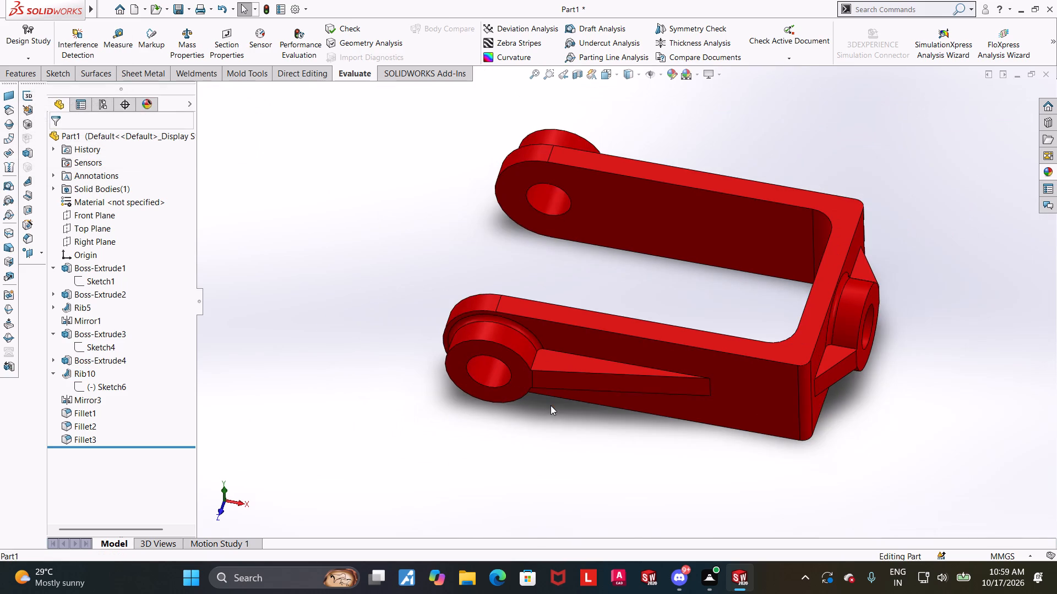
scroll(757, 318, down, 3)
middle_drag(799, 293, 851, 285)
scroll(820, 172, down, 5)
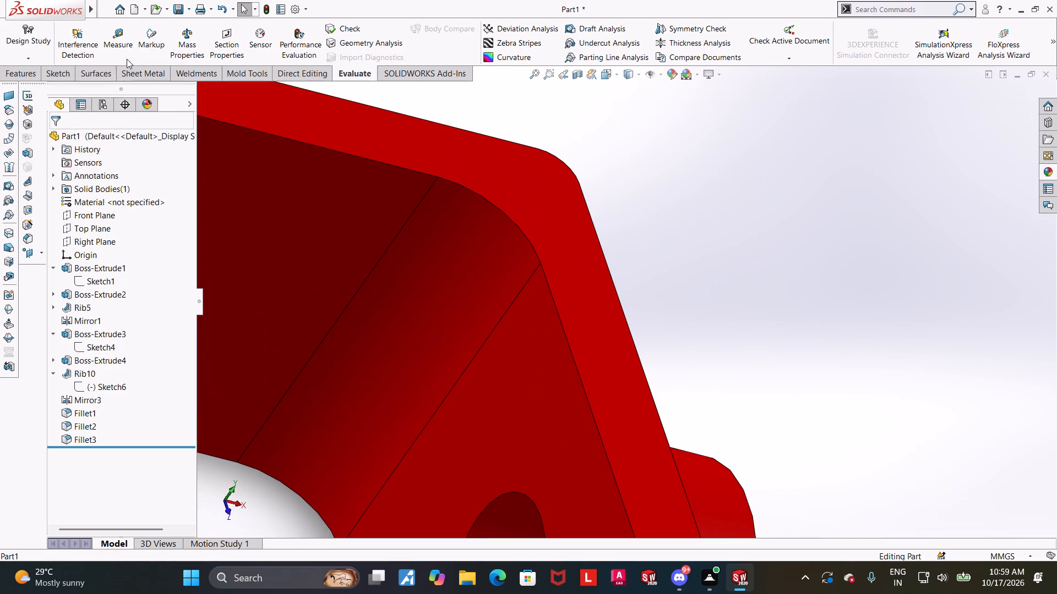
click(126, 48)
click(410, 281)
key(Escape)
Measure the rounded outer corner where the far arm meets the back plate.
scroll(711, 376, up, 6)
middle_drag(810, 319, 761, 326)
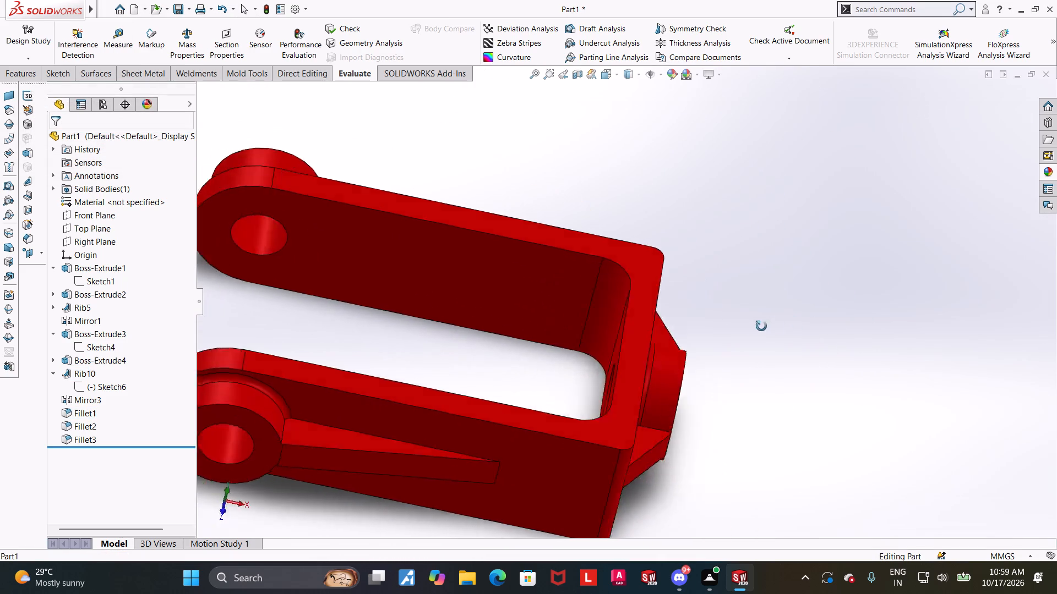
middle_drag(761, 326, 688, 359)
scroll(617, 313, down, 4)
click(123, 40)
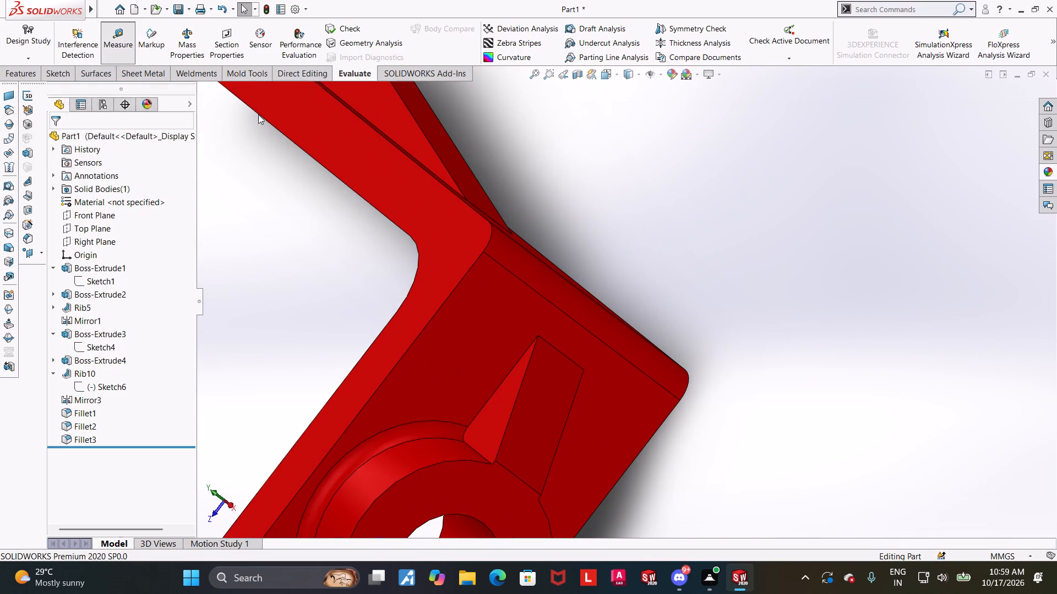
click(595, 313)
key(Escape)
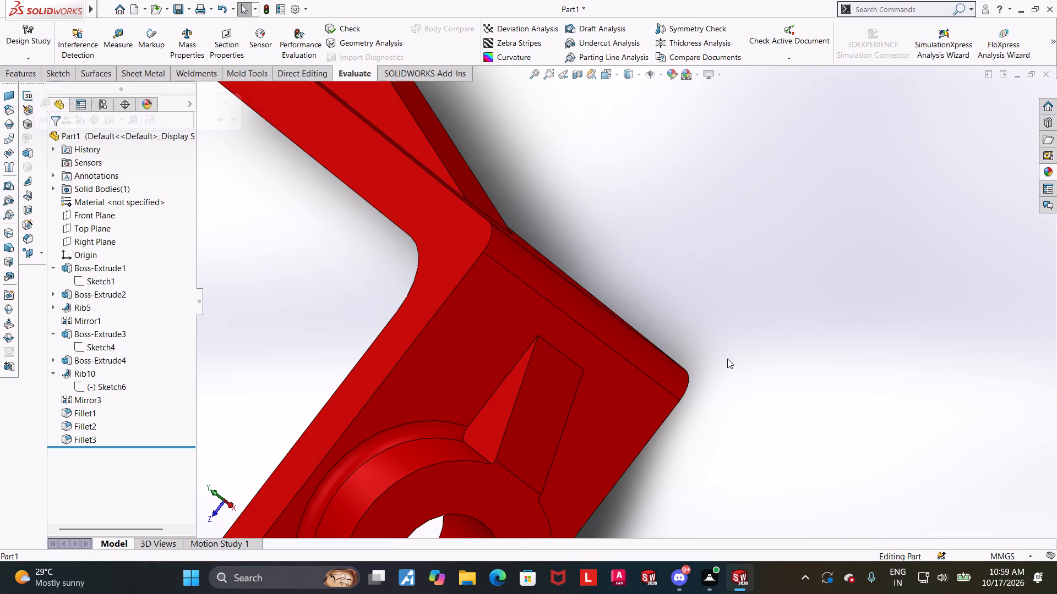
Measure the fillet at the base of the far arm's end boss.
scroll(727, 359, up, 4)
middle_drag(684, 360, 698, 426)
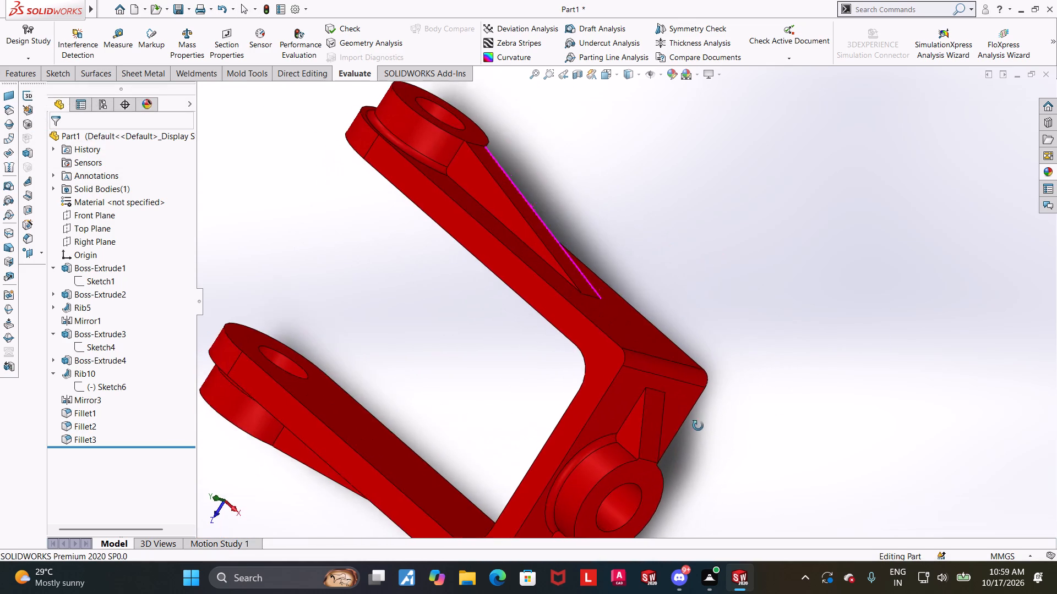
middle_drag(698, 426, 698, 427)
scroll(569, 182, down, 4)
click(115, 35)
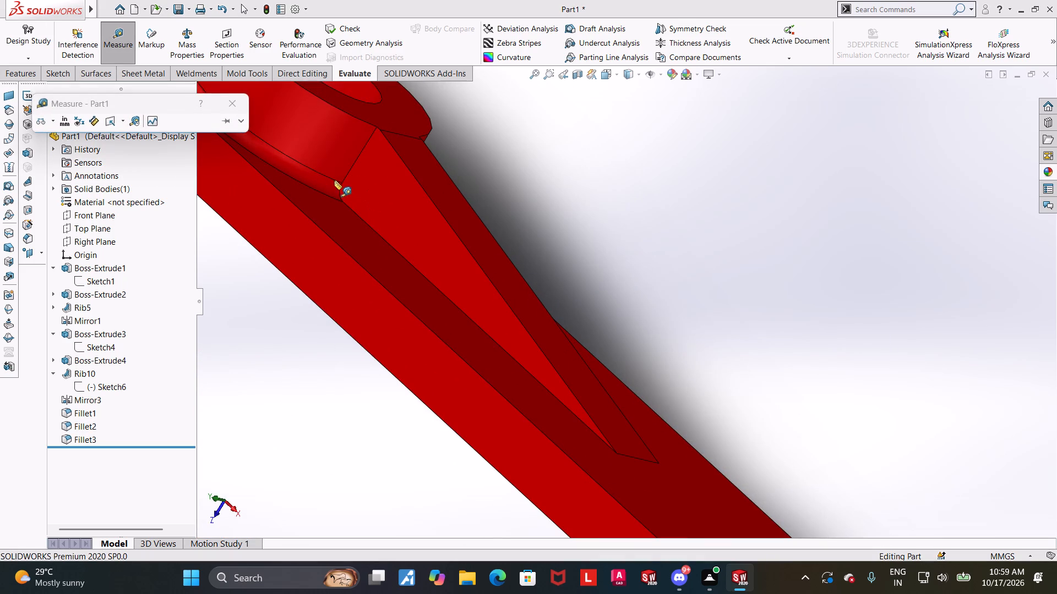
click(319, 186)
key(Escape)
Measure the distance between the inner faces of the two arms.
scroll(423, 205, up, 5)
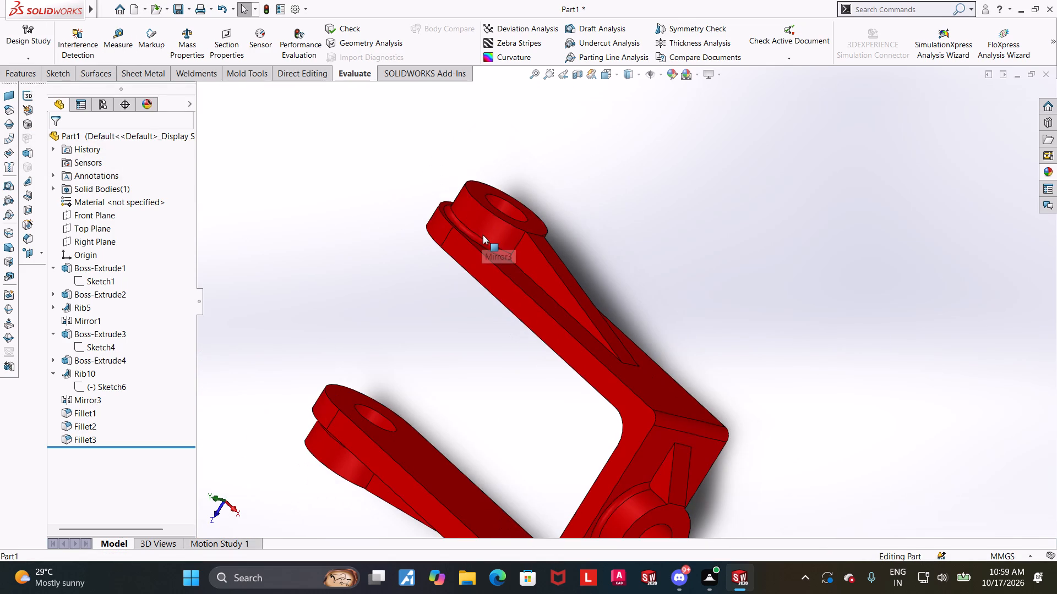
scroll(483, 234, up, 1)
middle_drag(483, 234, 508, 225)
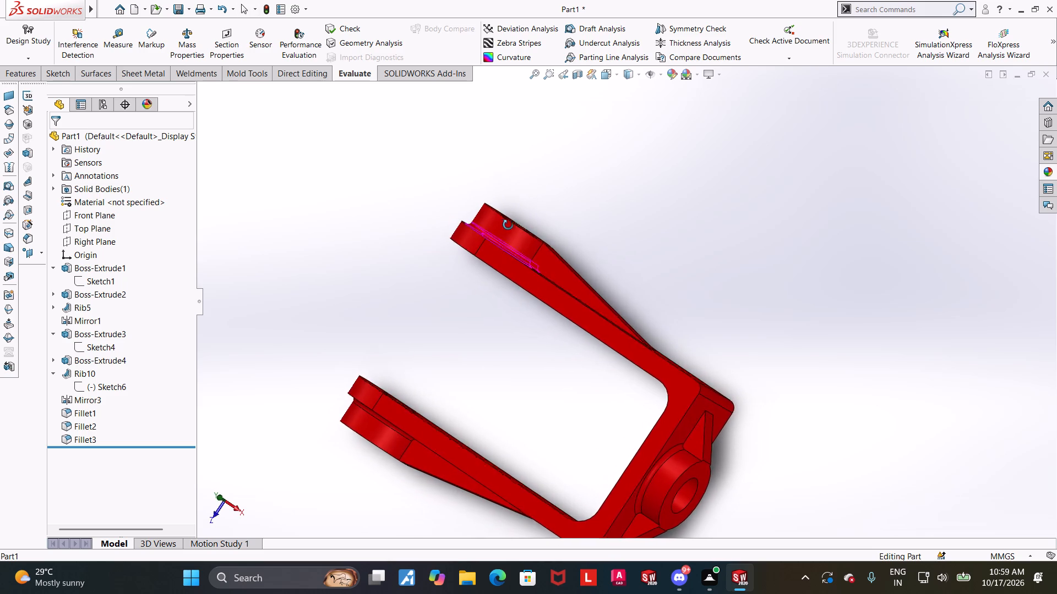
middle_drag(508, 225, 554, 264)
scroll(389, 184, down, 4)
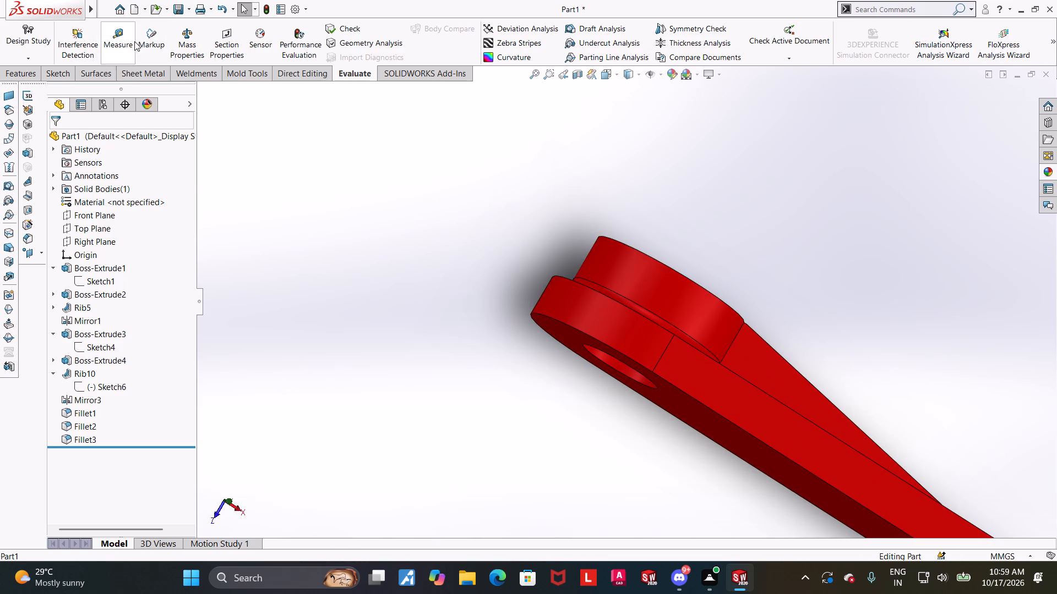
click(131, 41)
scroll(380, 256, up, 2)
scroll(488, 295, down, 3)
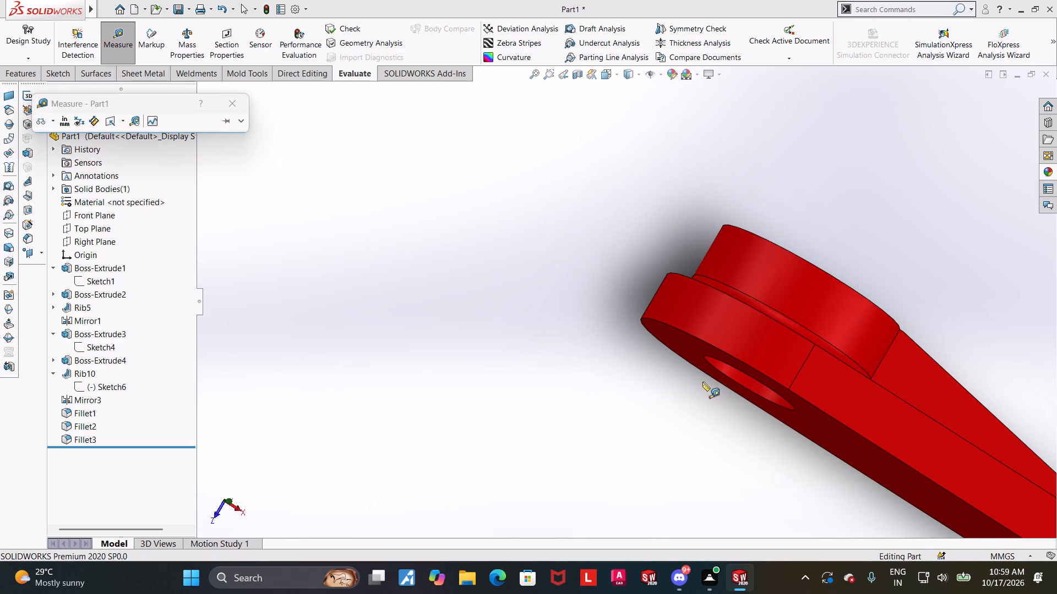
click(685, 340)
scroll(686, 342, up, 5)
middle_drag(697, 402, 647, 448)
click(636, 501)
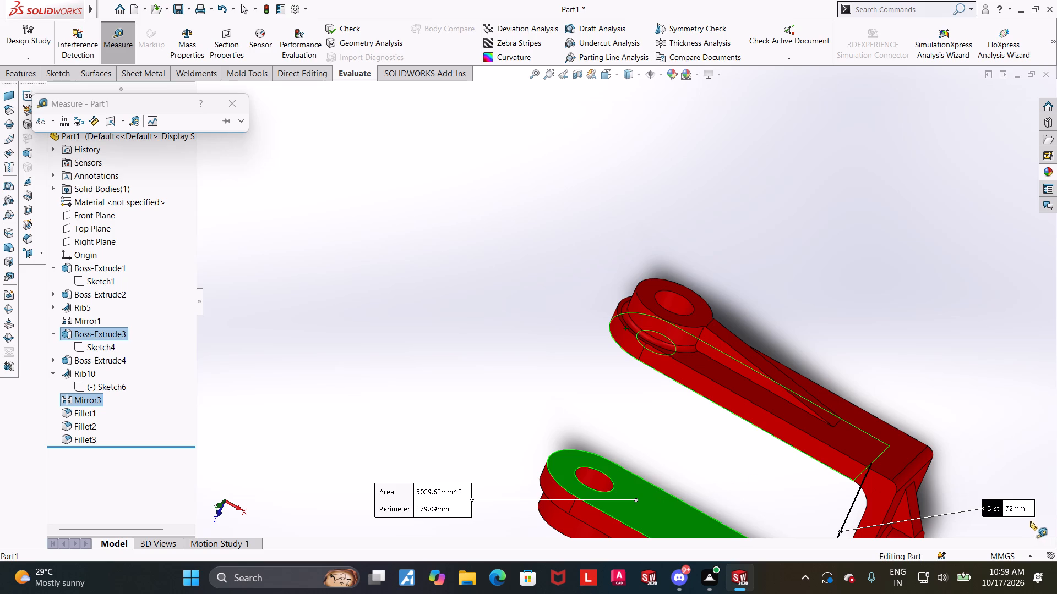
scroll(876, 428, up, 5)
scroll(699, 356, down, 5)
key(Escape)
Measure the distance from the far arm's end boss face to that arm's inner face.
scroll(570, 154, down, 4)
click(113, 37)
click(595, 301)
middle_drag(591, 323, 600, 293)
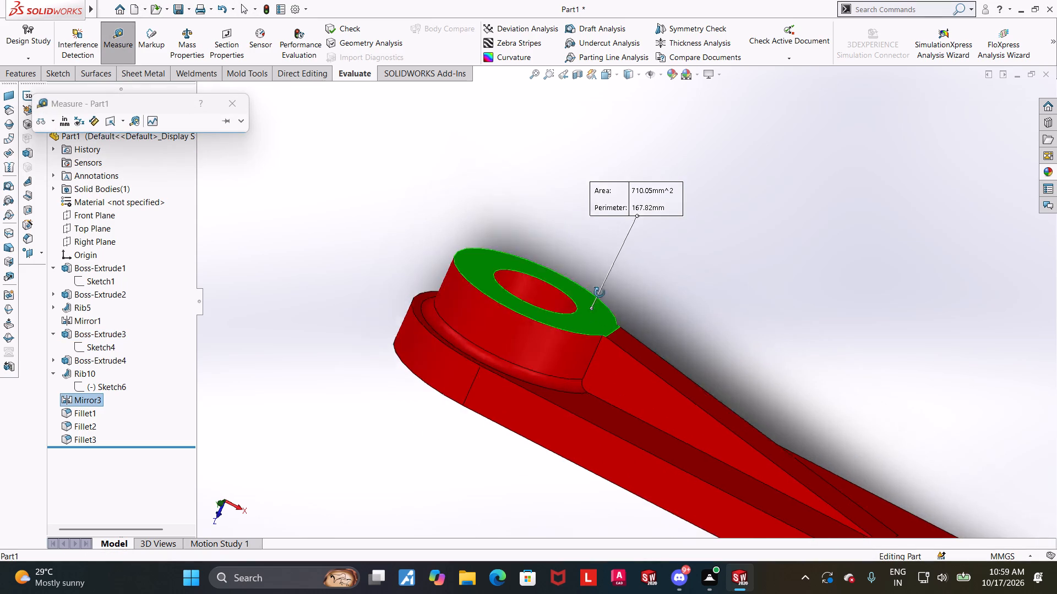
middle_drag(600, 293, 618, 234)
click(580, 433)
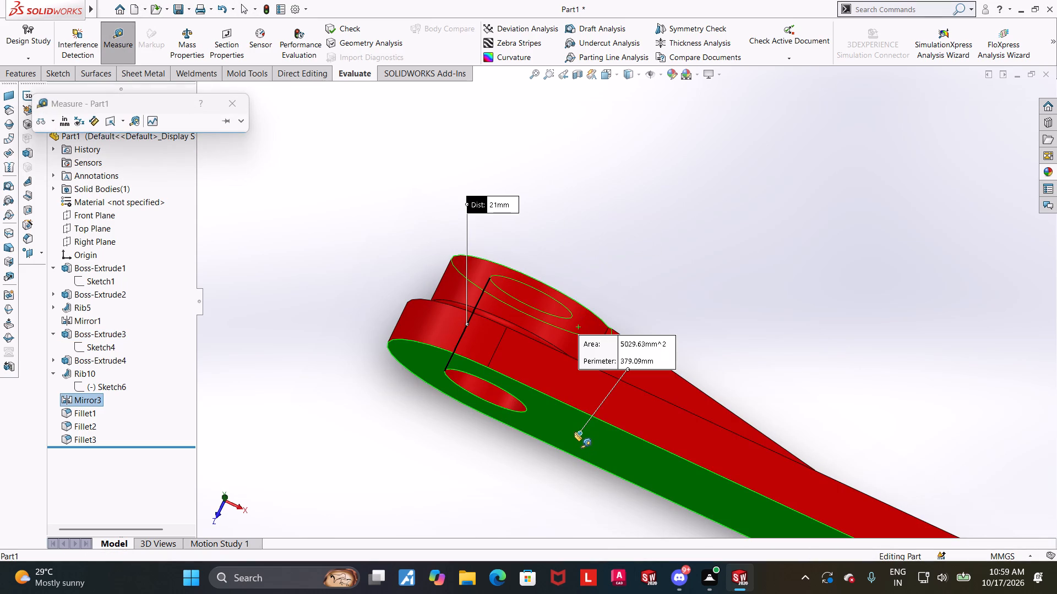
key(Escape)
Measure the near arm's thickness between its outer and inner faces.
scroll(569, 420, up, 6)
middle_drag(672, 454, 672, 394)
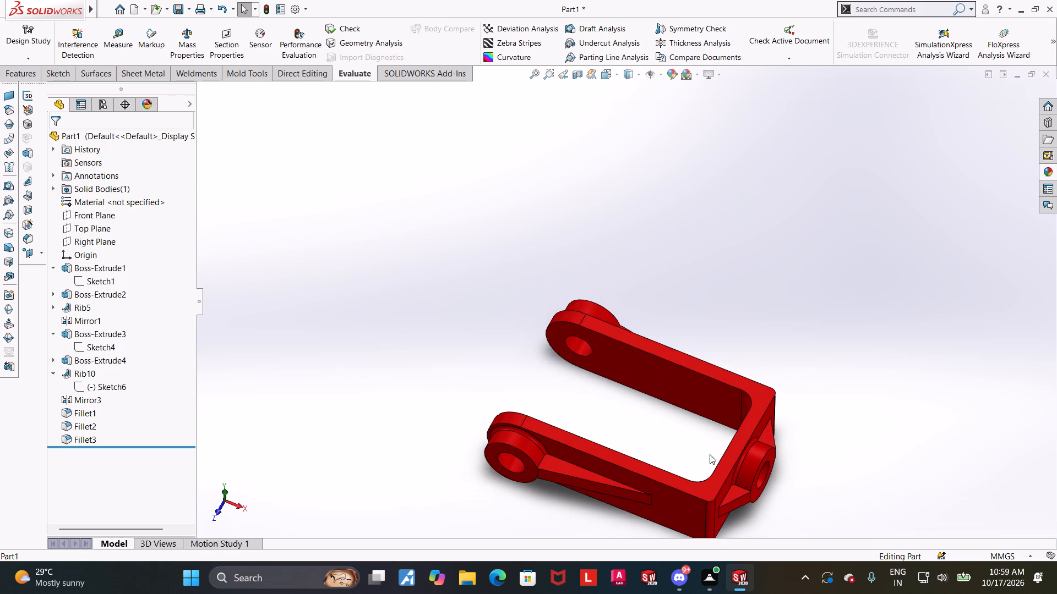
scroll(710, 459, down, 3)
click(108, 35)
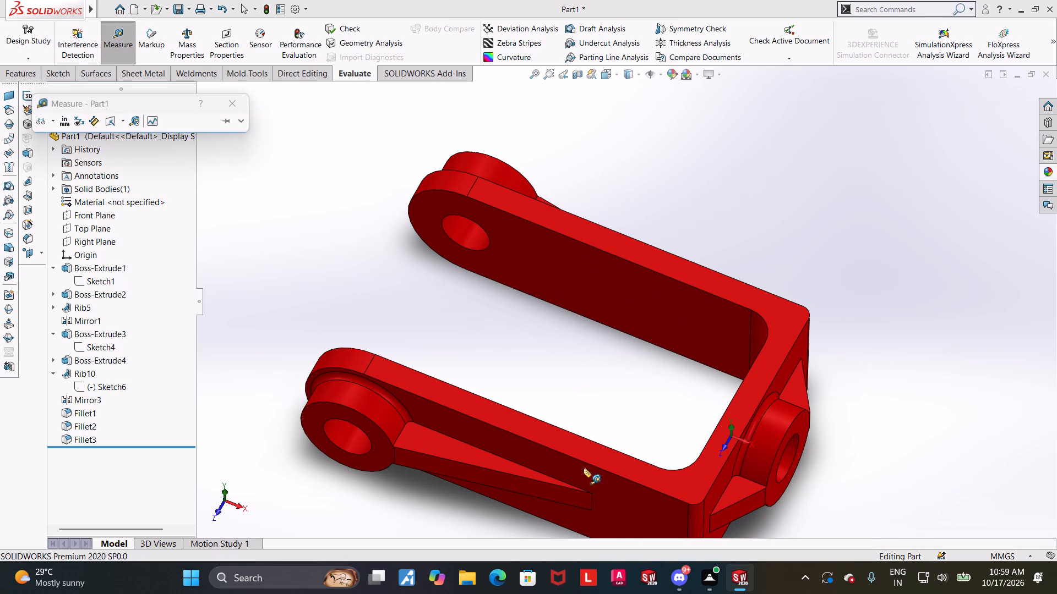
click(624, 499)
middle_drag(632, 359, 596, 450)
click(589, 426)
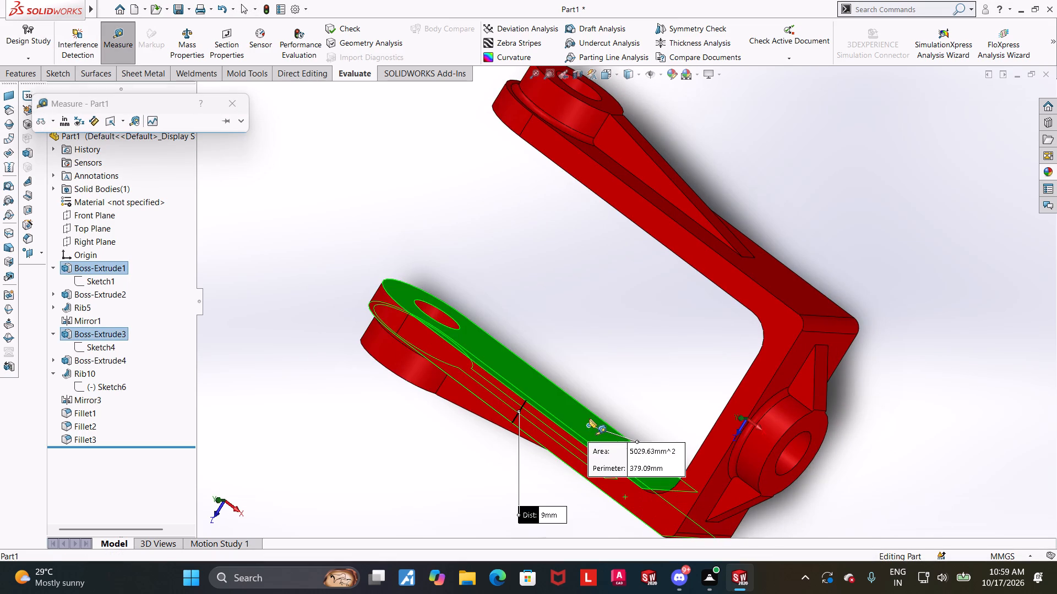
key(Escape)
Measure the distance between the two end edges of the ring boss's rib on the far arm's side.
scroll(681, 383, up, 4)
scroll(820, 380, down, 1)
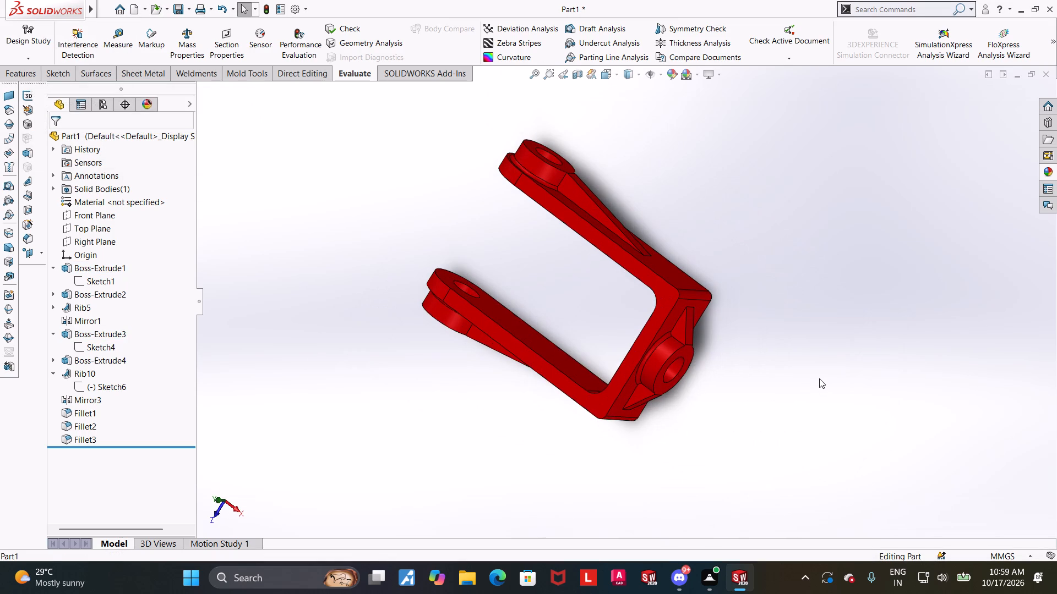
scroll(792, 376, down, 1)
scroll(698, 305, down, 2)
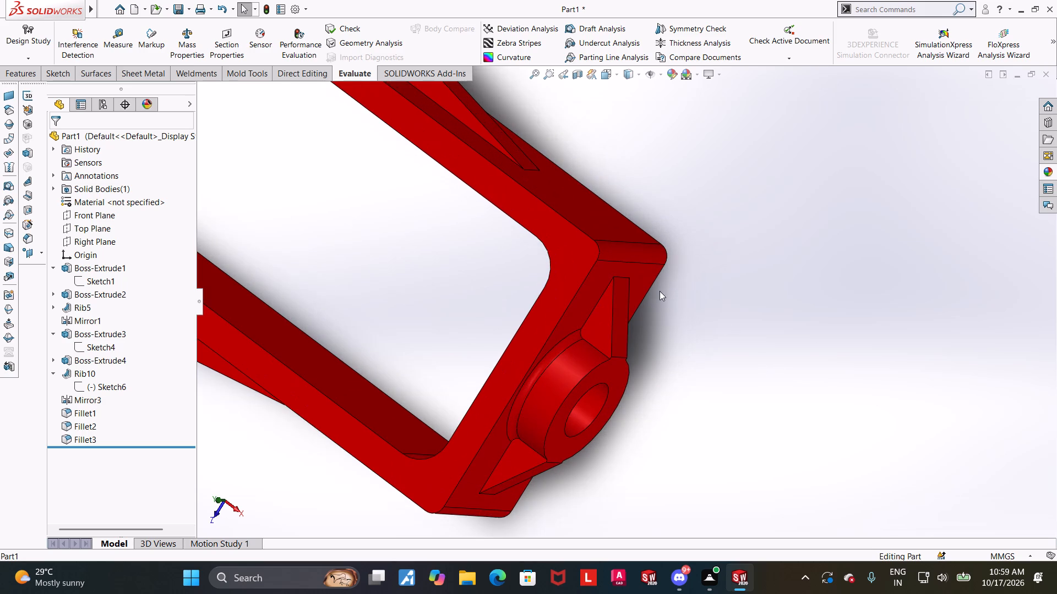
scroll(660, 291, down, 1)
click(107, 36)
scroll(673, 331, down, 3)
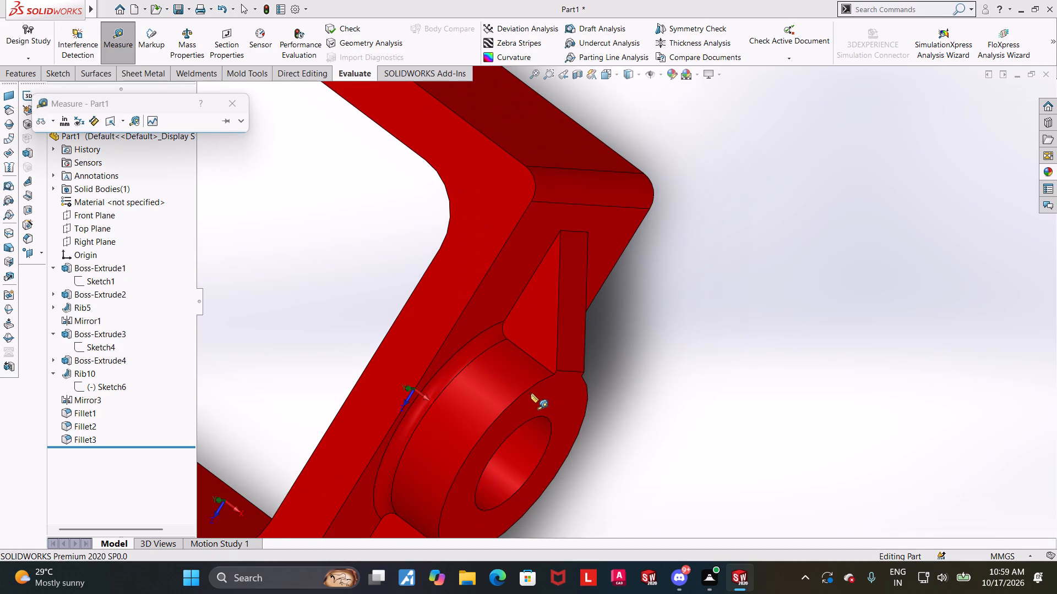
click(542, 364)
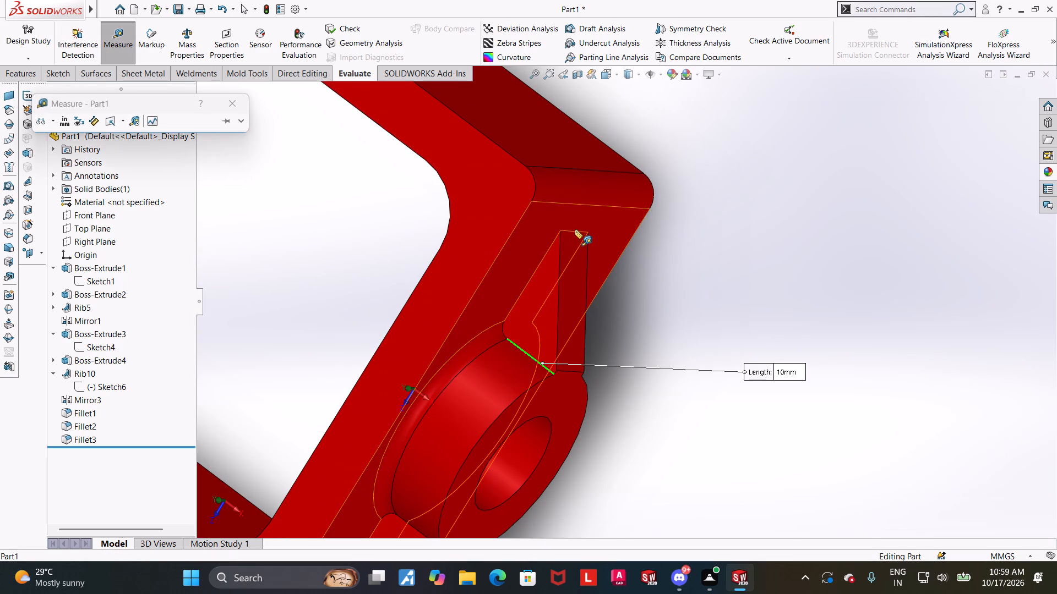
click(583, 231)
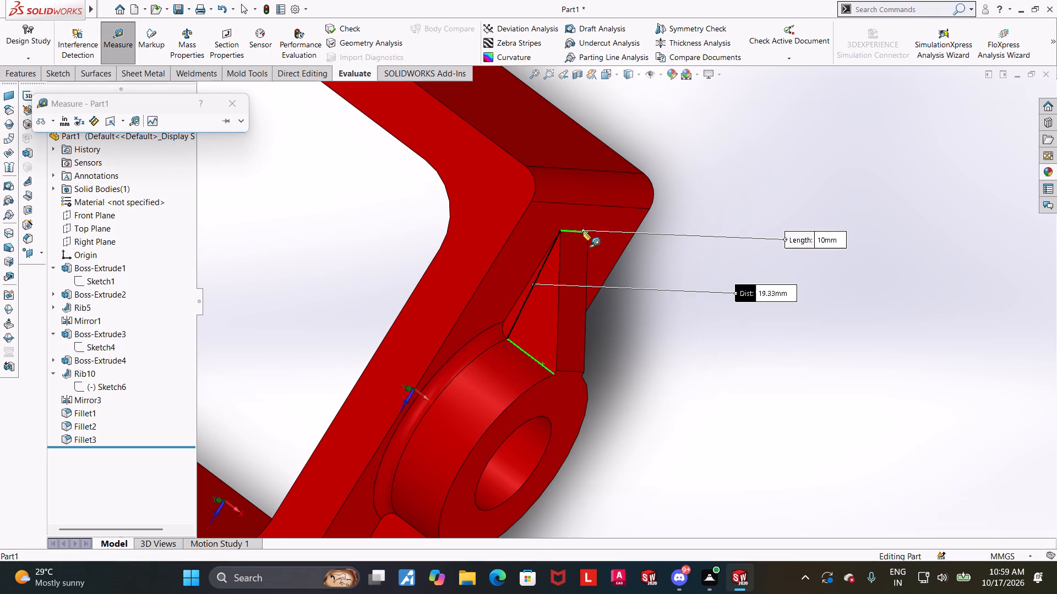
scroll(605, 275, up, 1)
scroll(587, 256, down, 1)
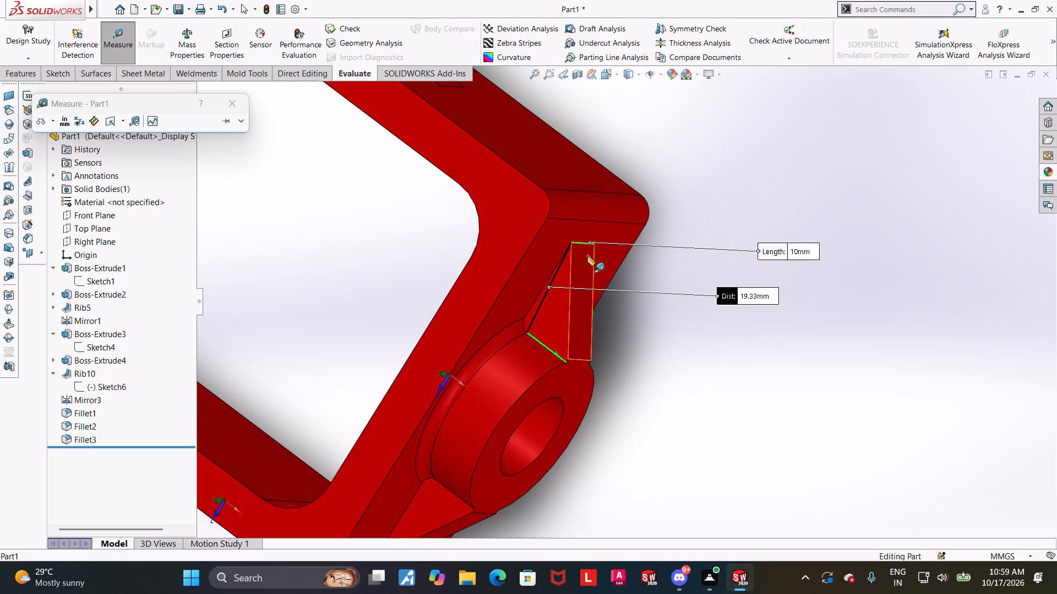
Measure the distance between the two end edges of the sloped face on the ring boss's far-arm-side rib.
scroll(587, 256, down, 1)
middle_drag(678, 333, 691, 313)
key(Escape)
scroll(664, 357, down, 2)
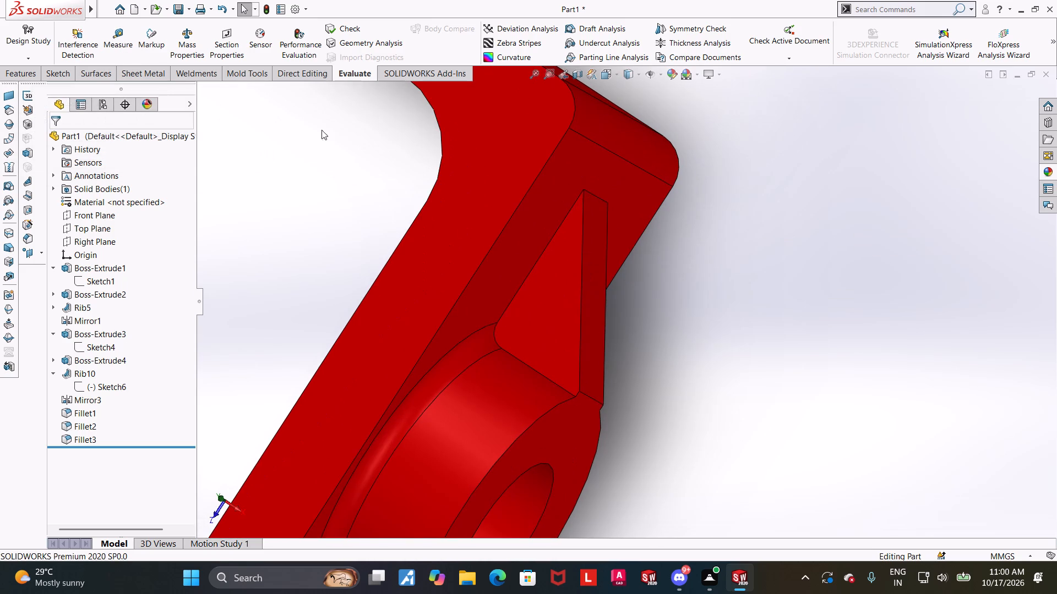
click(127, 48)
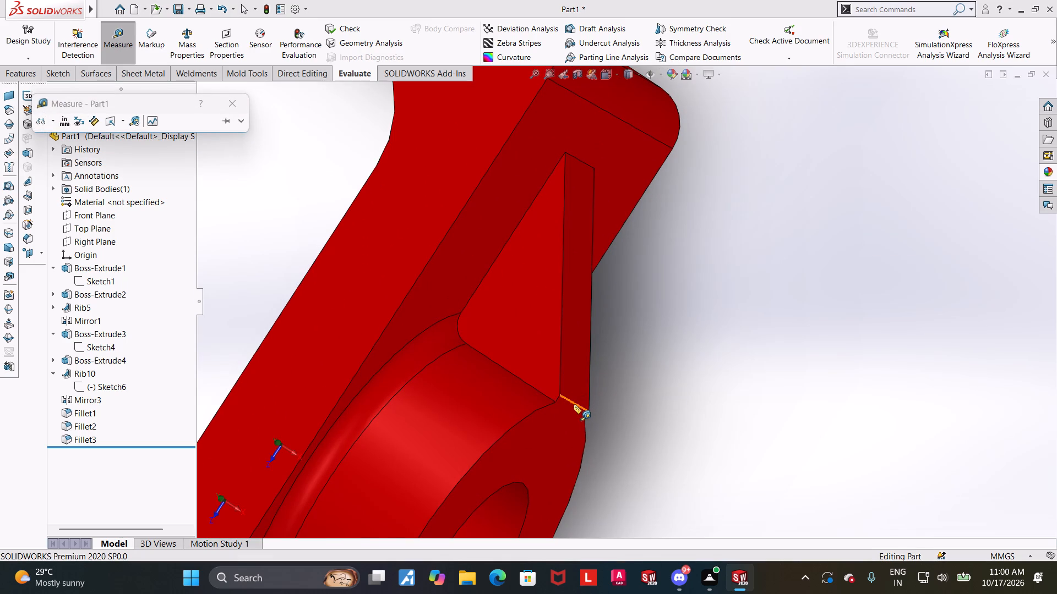
click(569, 399)
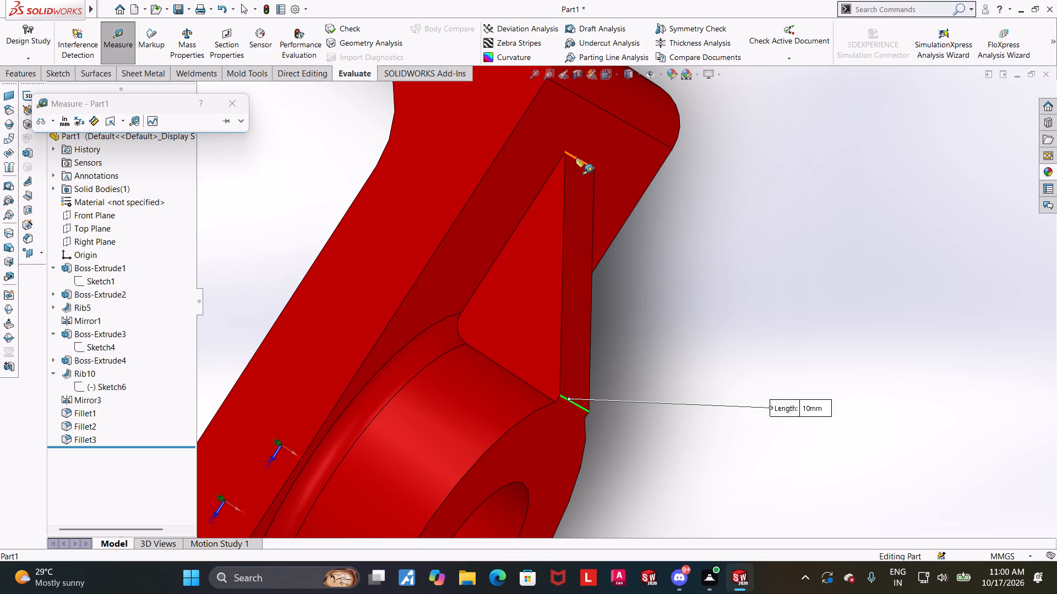
click(576, 158)
scroll(714, 251, up, 1)
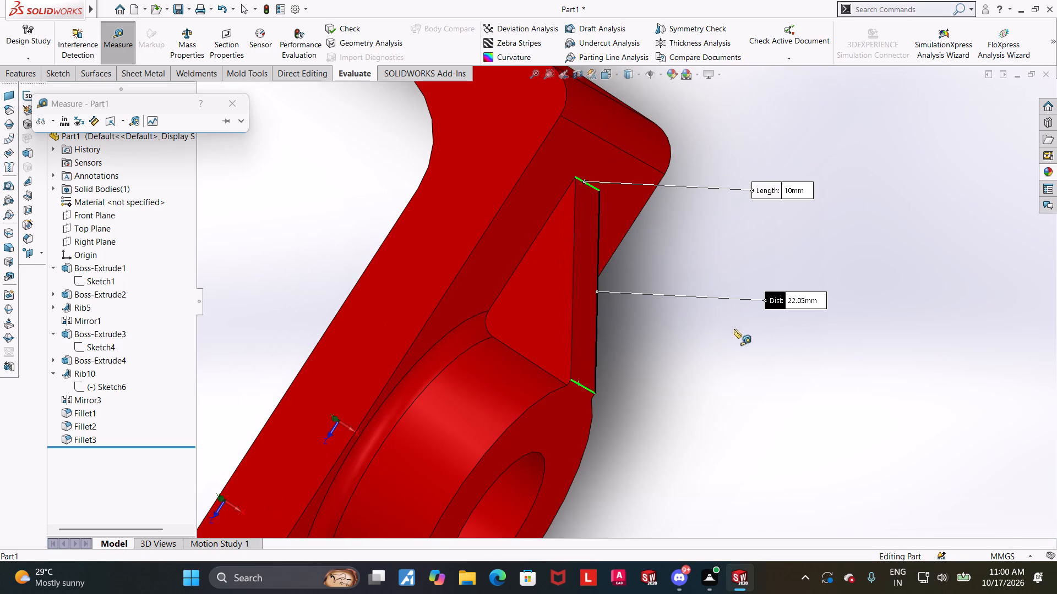
scroll(724, 347, up, 2)
scroll(684, 348, down, 1)
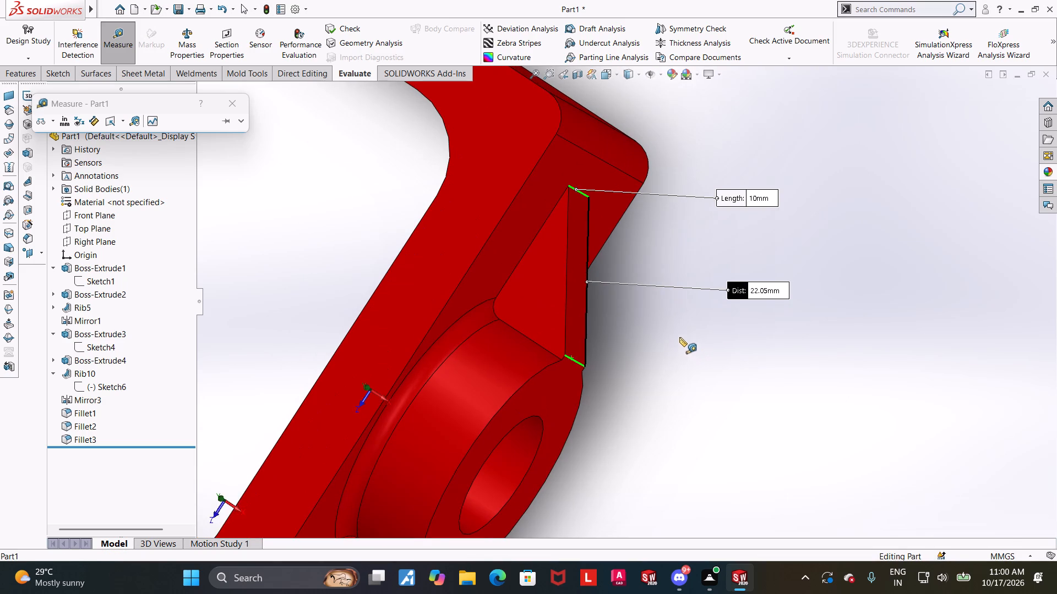
middle_drag(682, 337, 702, 339)
key(Escape)
Display the ring boss rib's sketch under Rib5 and examine its profile in the top view.
scroll(689, 353, up, 3)
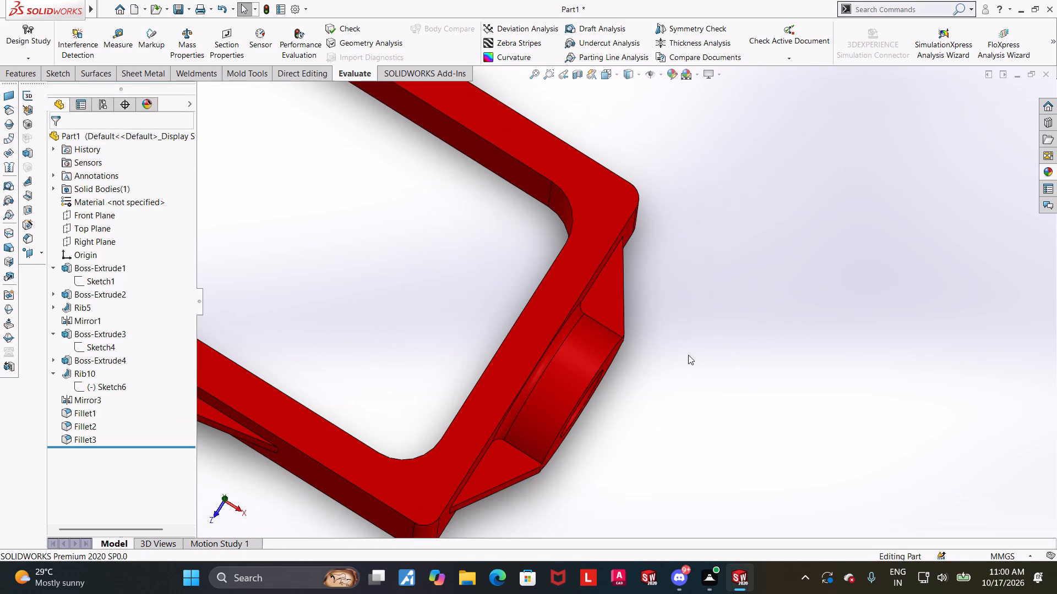
click(50, 370)
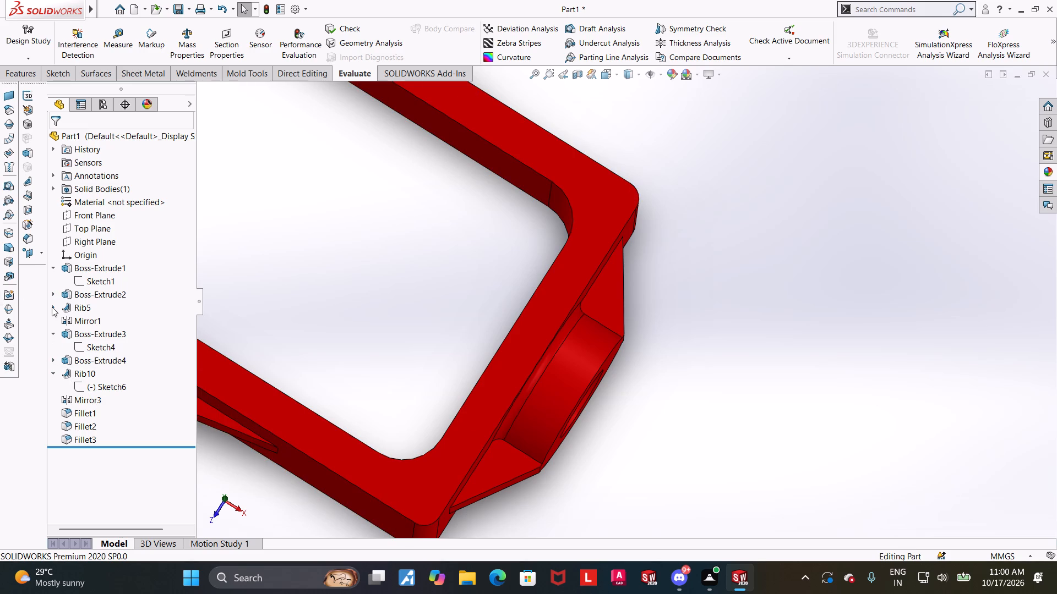
click(52, 309)
click(86, 323)
scroll(776, 348, up, 2)
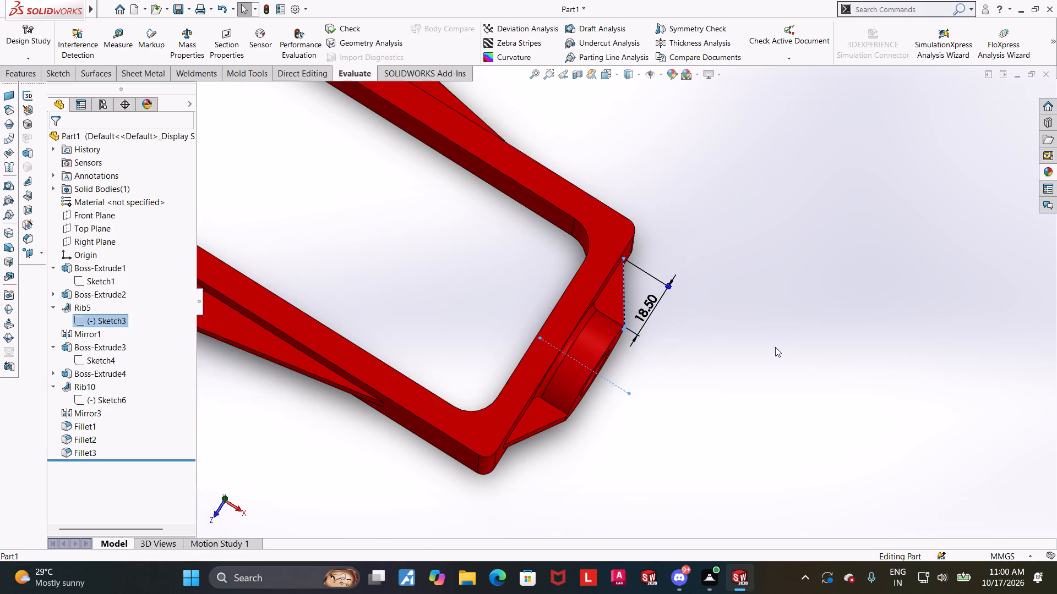
scroll(652, 341, down, 4)
scroll(598, 313, down, 5)
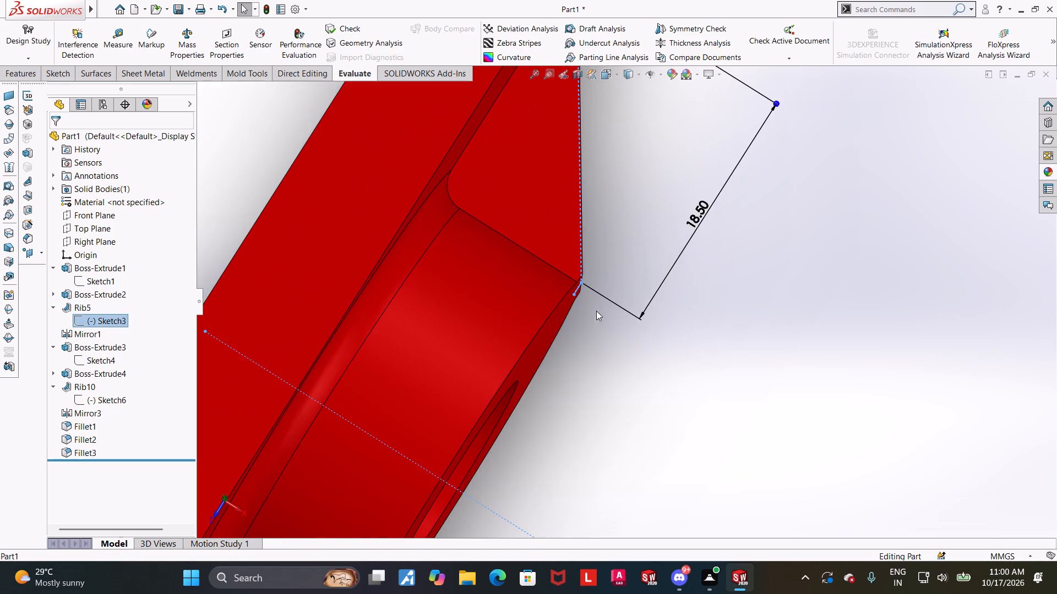
middle_drag(621, 285, 619, 311)
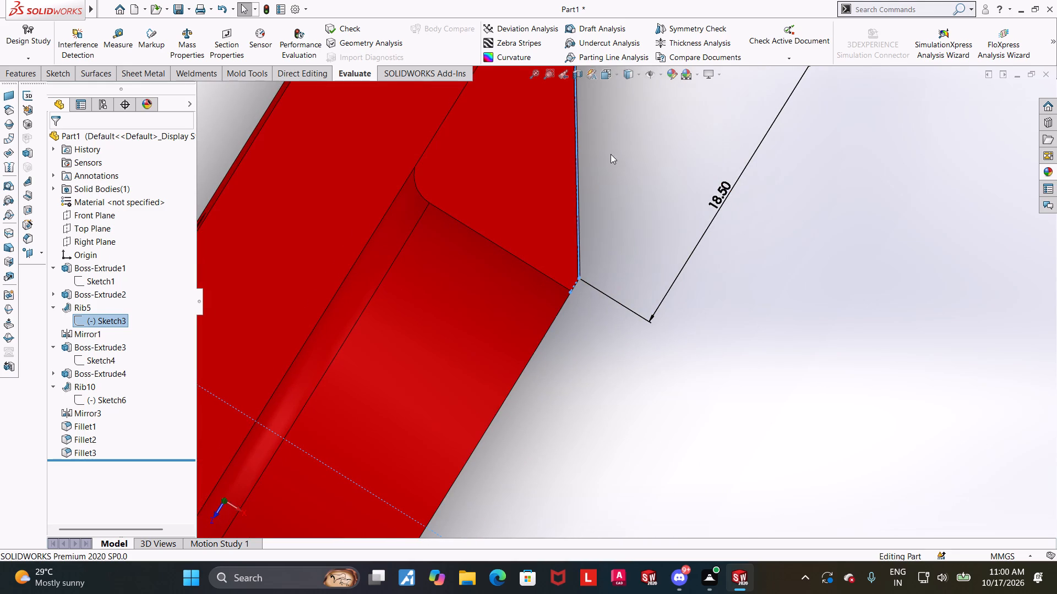
click(601, 77)
click(482, 395)
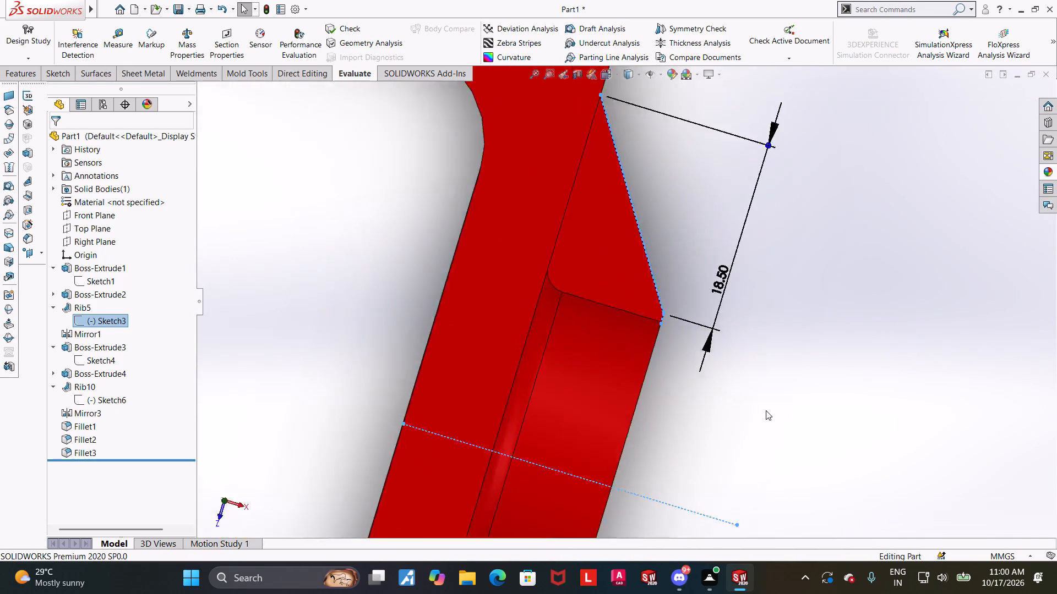
scroll(978, 221, down, 3)
scroll(843, 275, down, 3)
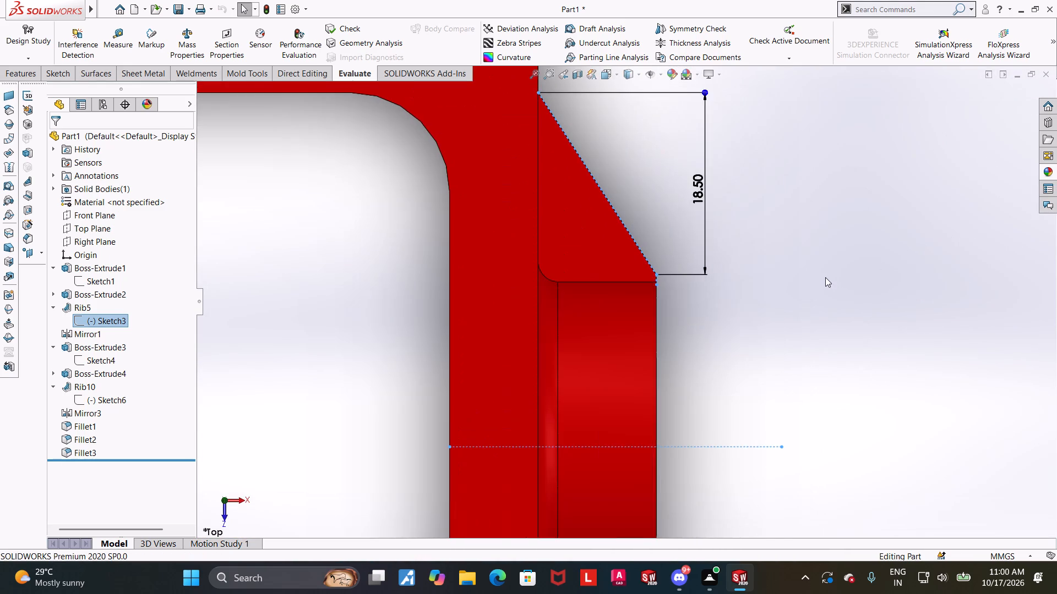
scroll(825, 277, up, 2)
scroll(820, 270, down, 3)
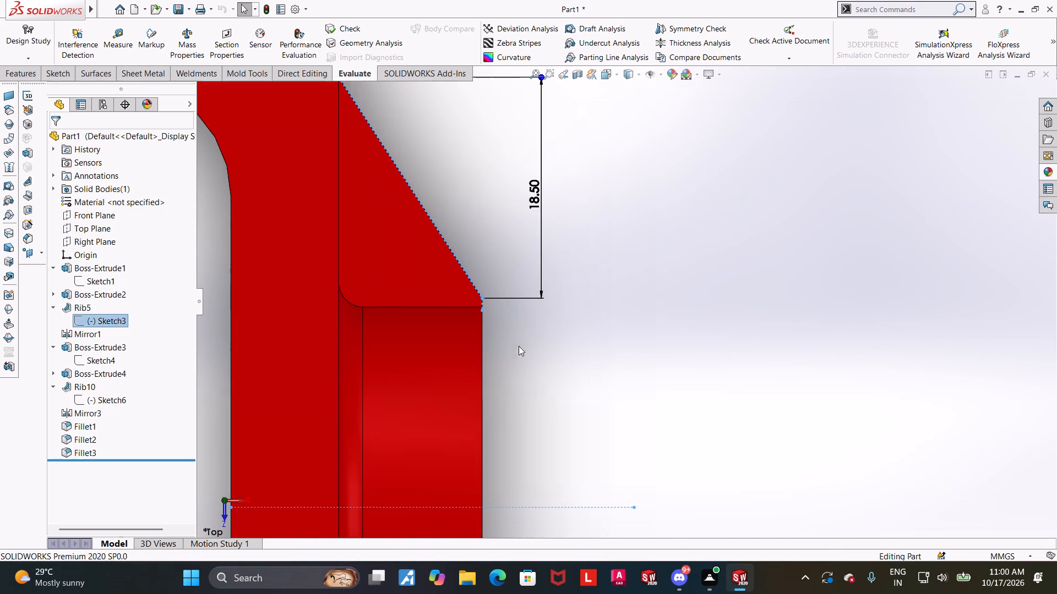
click(525, 344)
Examine the arm rib's end at its boss and the bracket's overall outline in the top view.
scroll(505, 307, down, 3)
scroll(495, 305, up, 12)
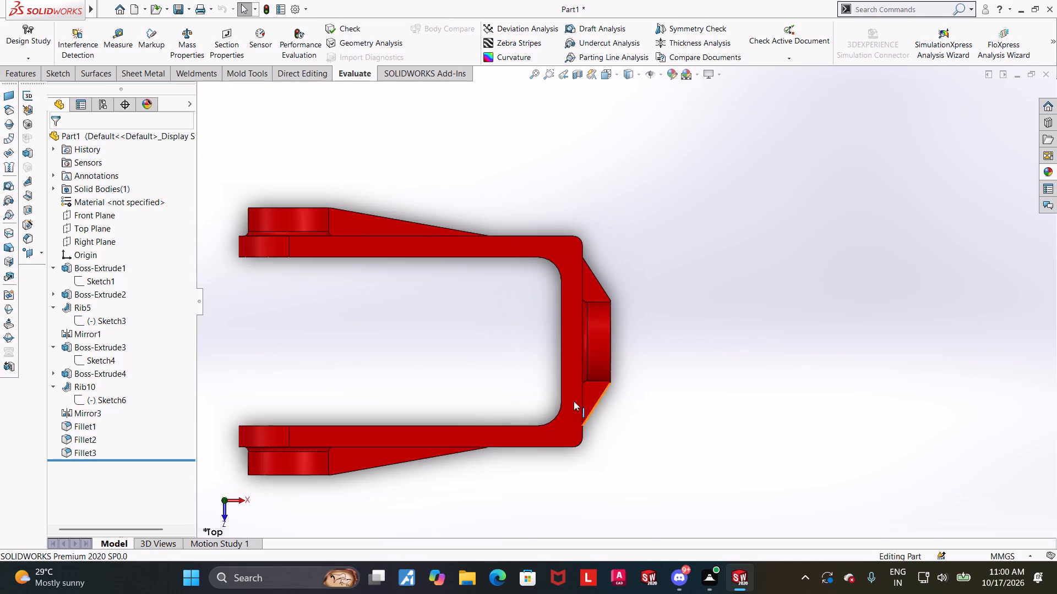
scroll(361, 480, down, 4)
scroll(393, 417, down, 2)
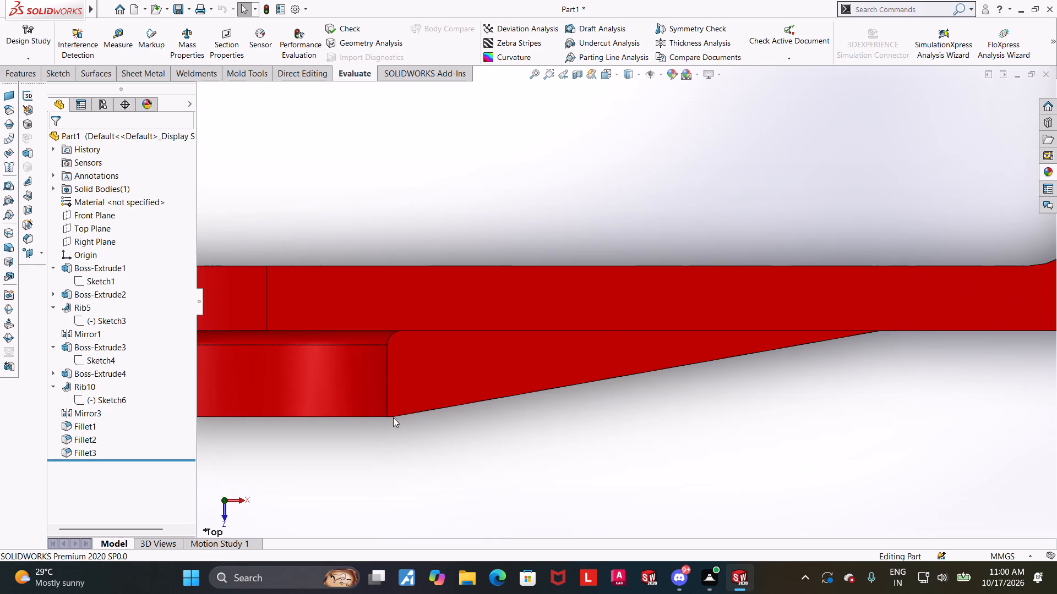
scroll(415, 425, up, 4)
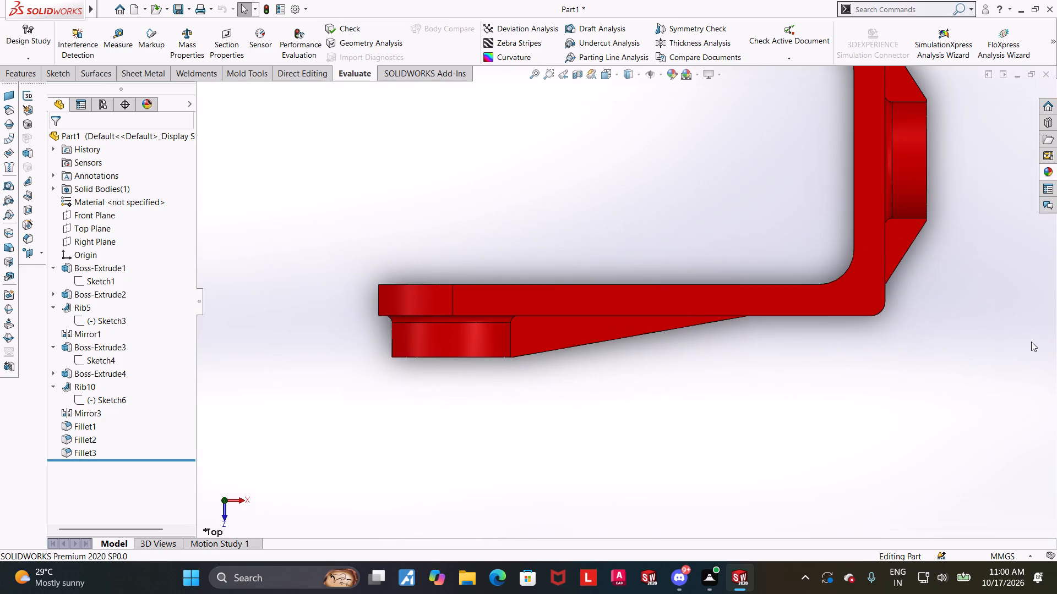
scroll(1031, 342, up, 3)
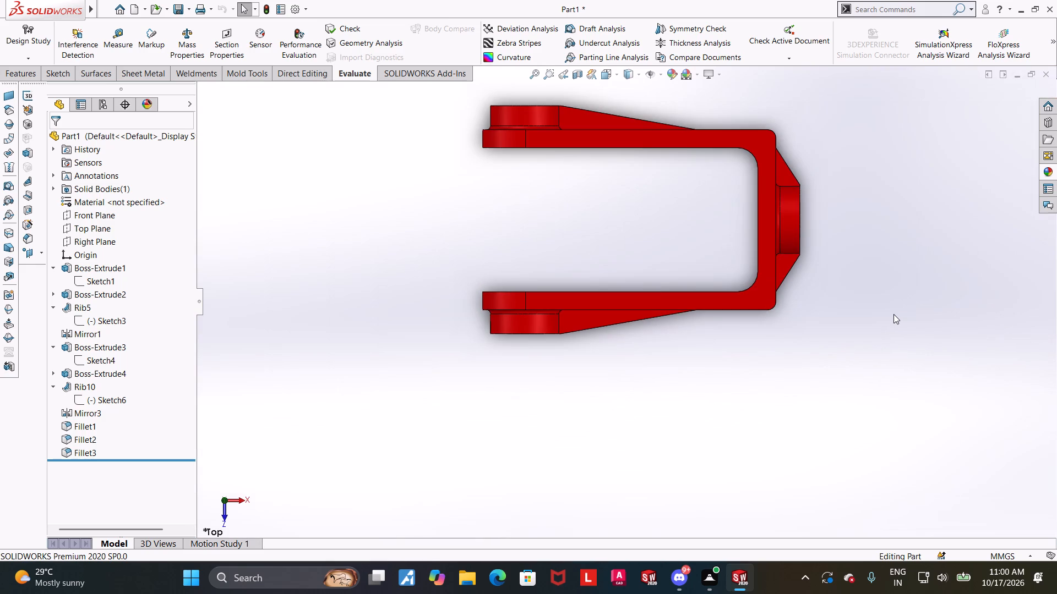
scroll(893, 314, up, 1)
scroll(856, 233, down, 2)
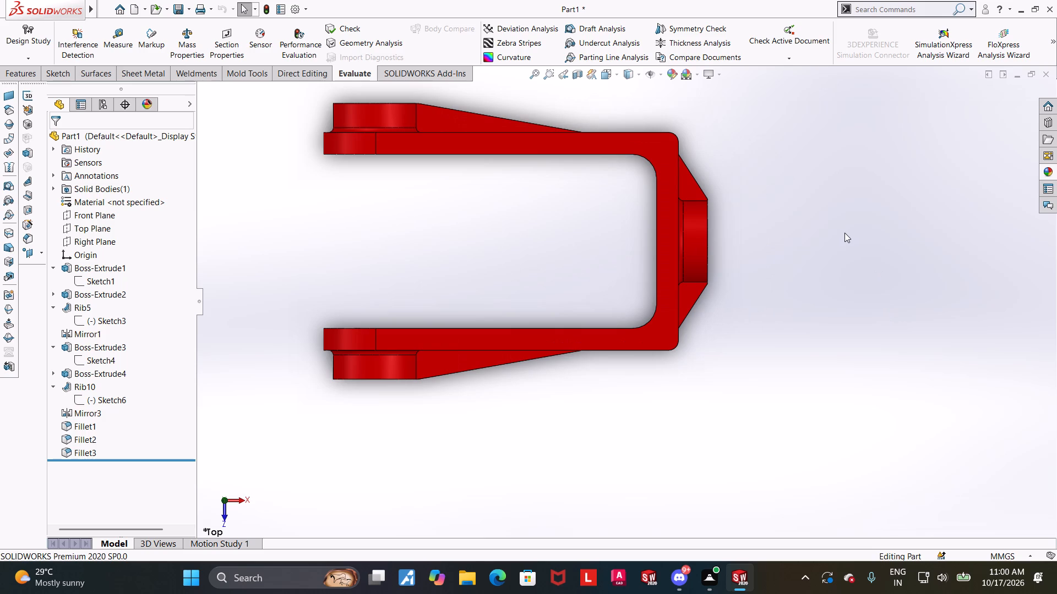
scroll(813, 192, down, 3)
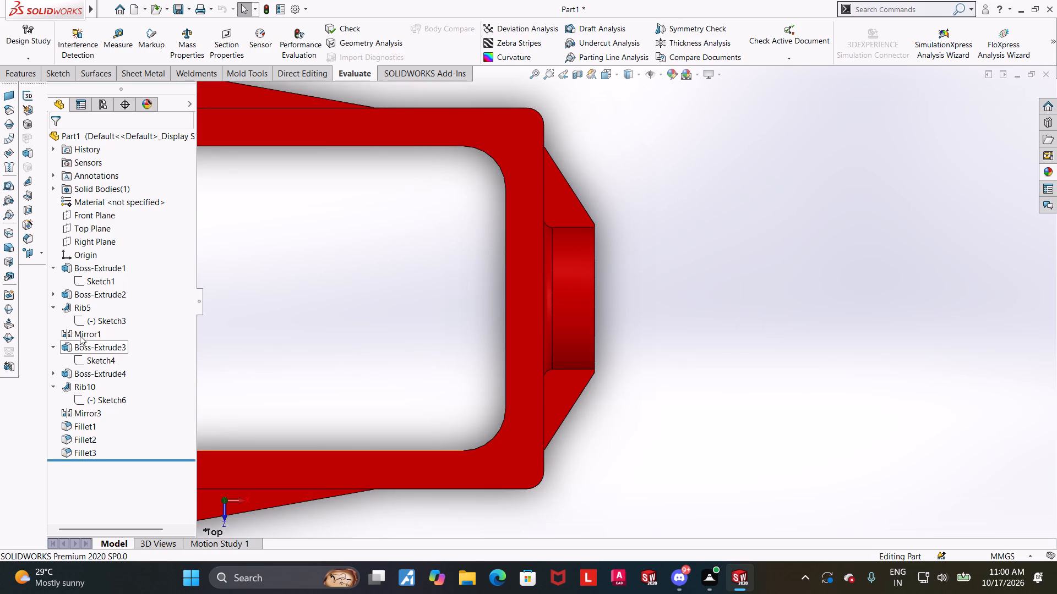
Open the ring boss rib's Sketch3 for editing and view it normal to its plane.
click(81, 323)
click(92, 291)
click(100, 321)
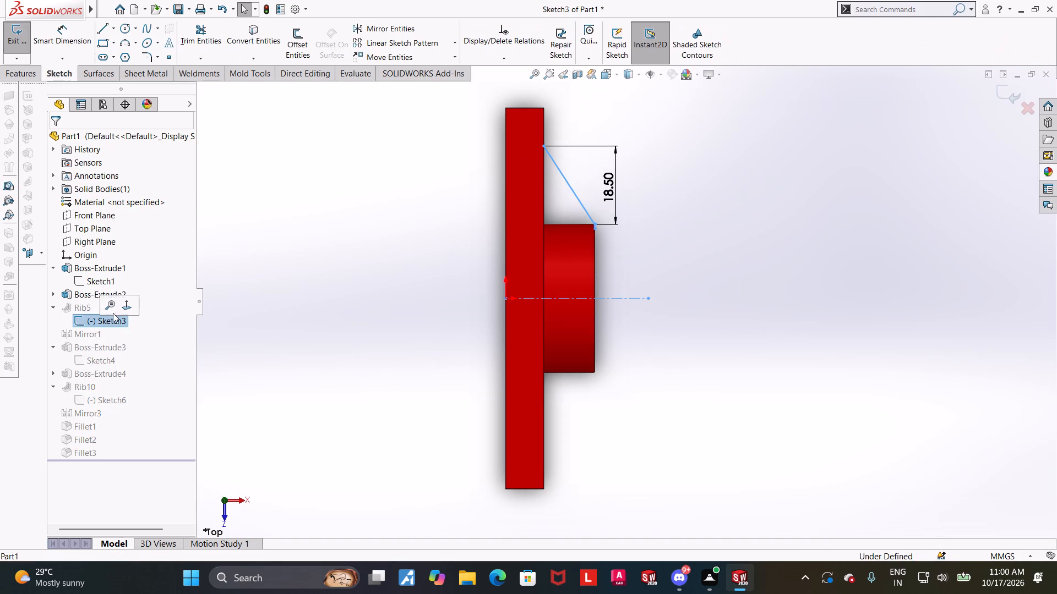
click(127, 306)
scroll(716, 403, down, 3)
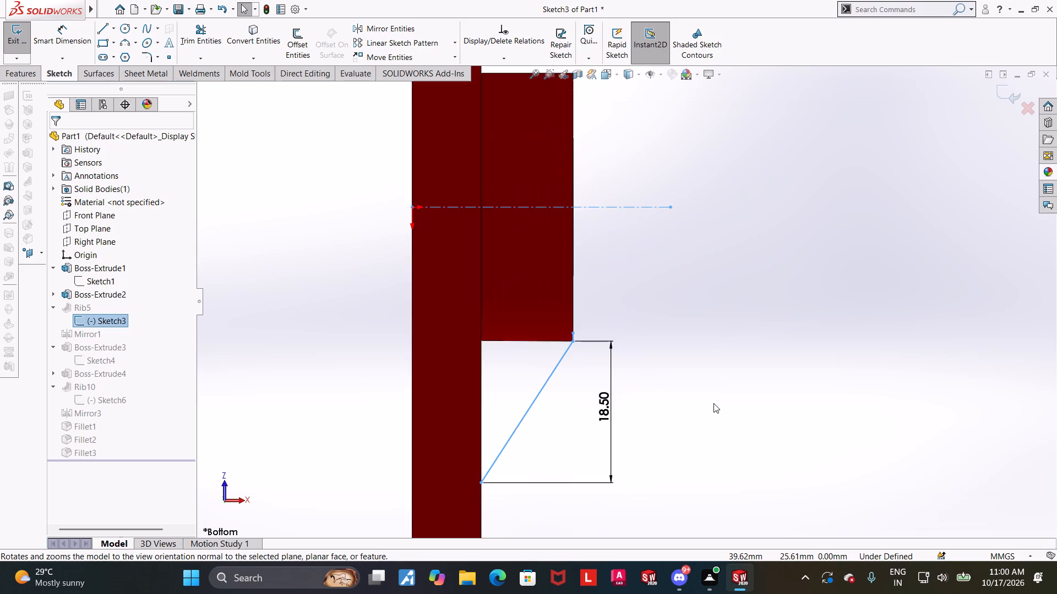
scroll(613, 399, down, 3)
scroll(612, 381, up, 4)
scroll(584, 386, down, 2)
scroll(600, 247, down, 2)
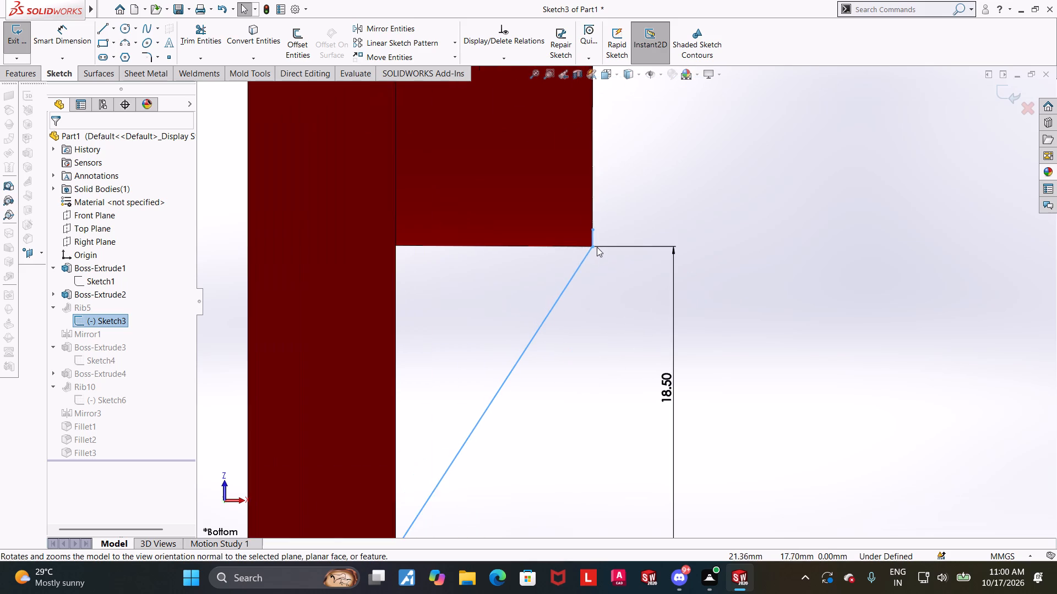
scroll(597, 247, down, 6)
scroll(658, 311, up, 9)
scroll(728, 387, up, 2)
scroll(668, 364, down, 4)
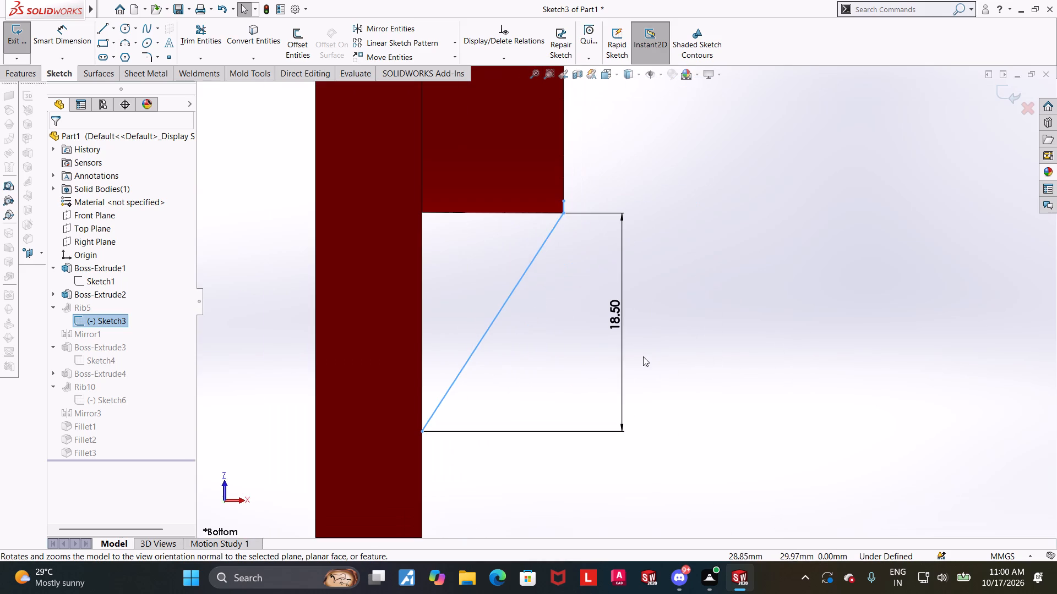
Dimension the short line along the boss's outer face in the rib sketch as 2 mm.
key(Escape)
scroll(591, 316, down, 2)
scroll(579, 270, up, 3)
scroll(617, 166, down, 4)
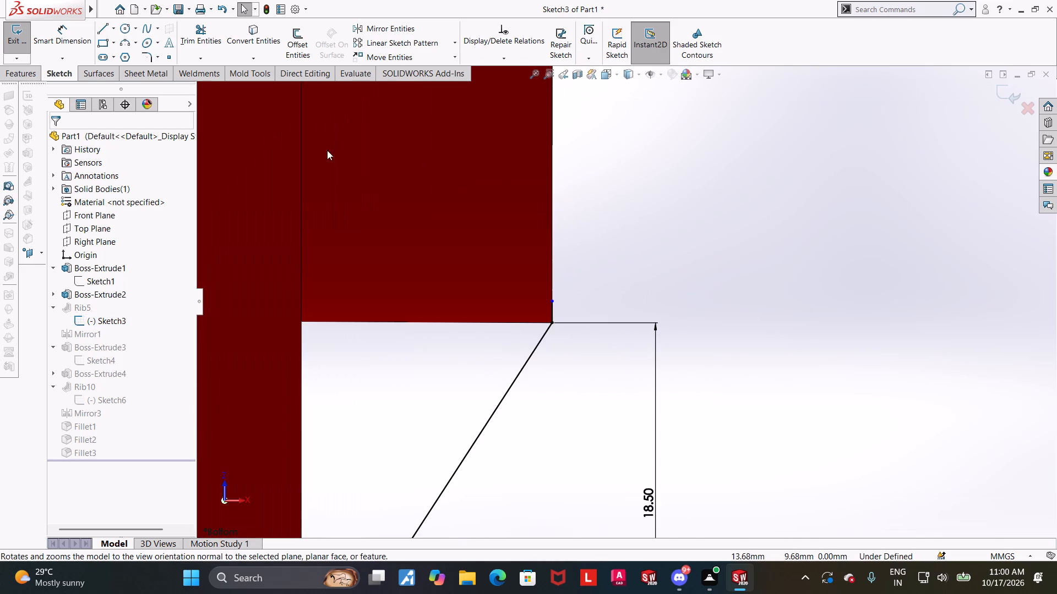
key(Escape)
click(69, 41)
scroll(710, 355, down, 3)
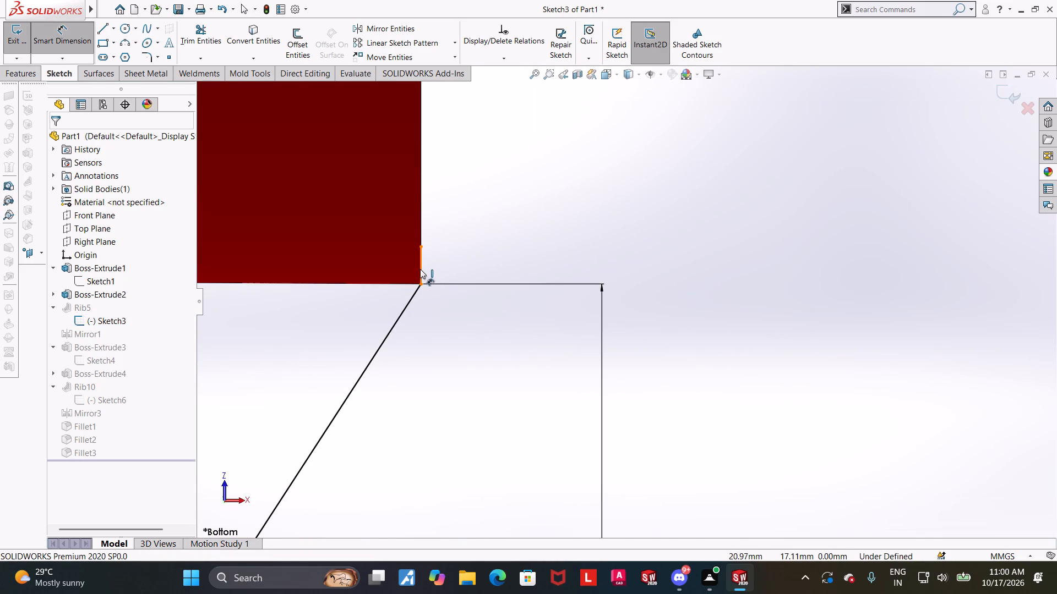
click(420, 269)
click(464, 263)
key(2)
key(Return)
key(Escape)
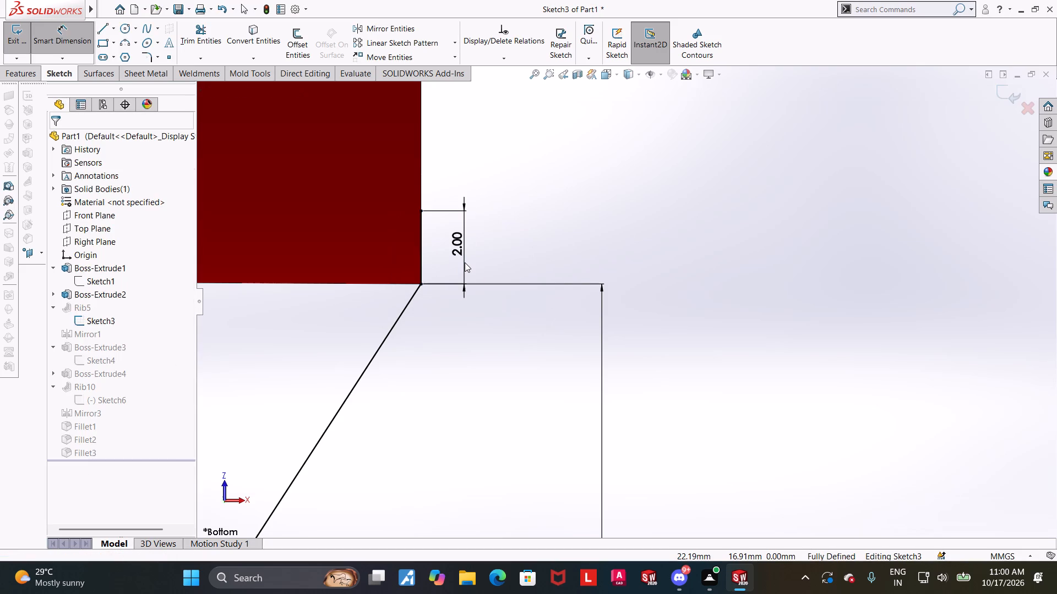
Set the short line's dimension in the rib sketch to 1 mm.
scroll(1014, 318, up, 4)
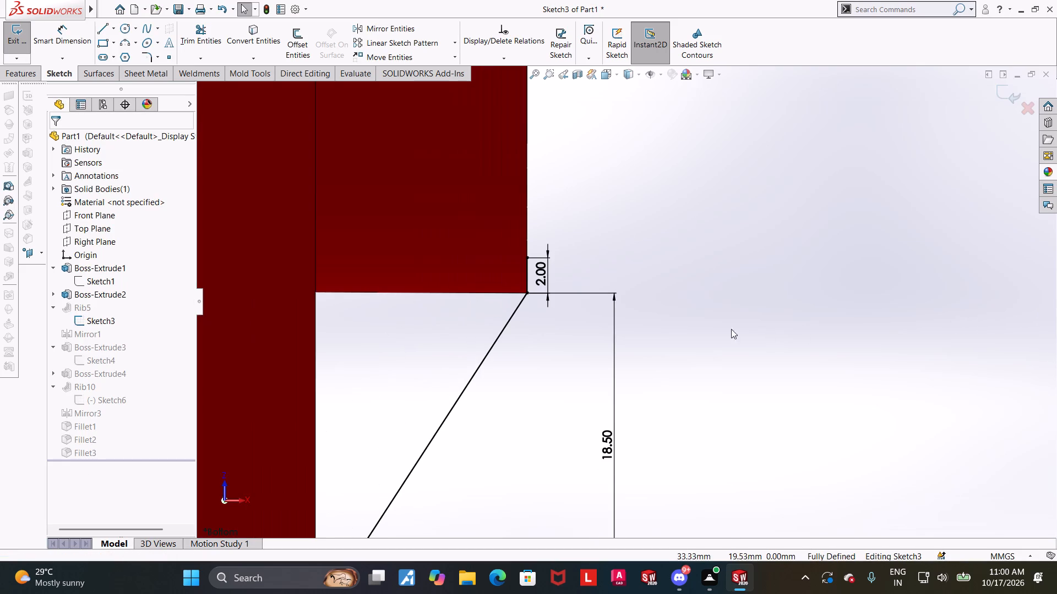
double_click(546, 276)
key(1)
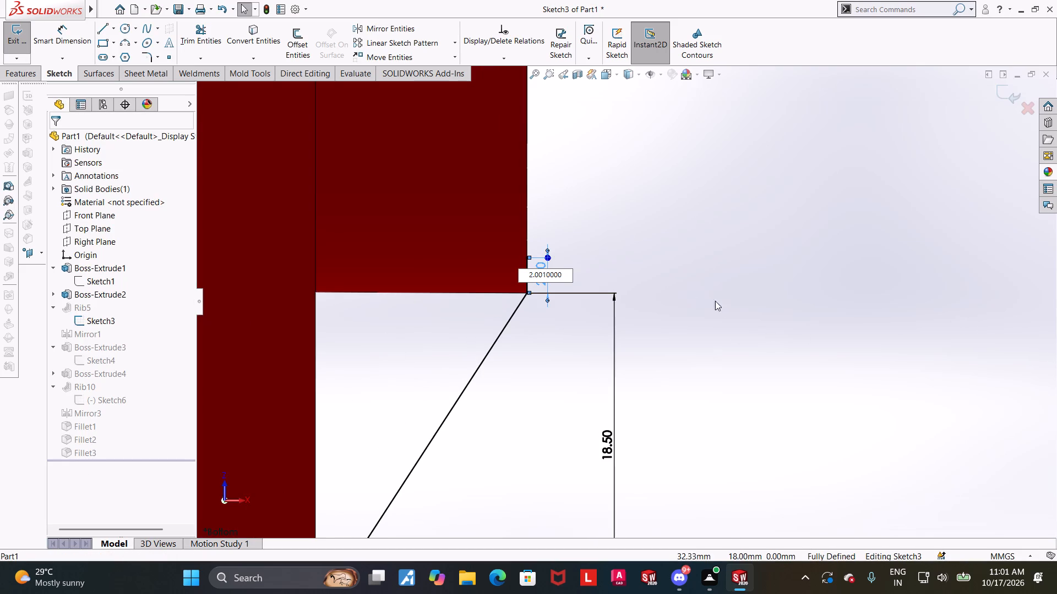
drag(570, 276, 187, 269)
key(1)
key(Return)
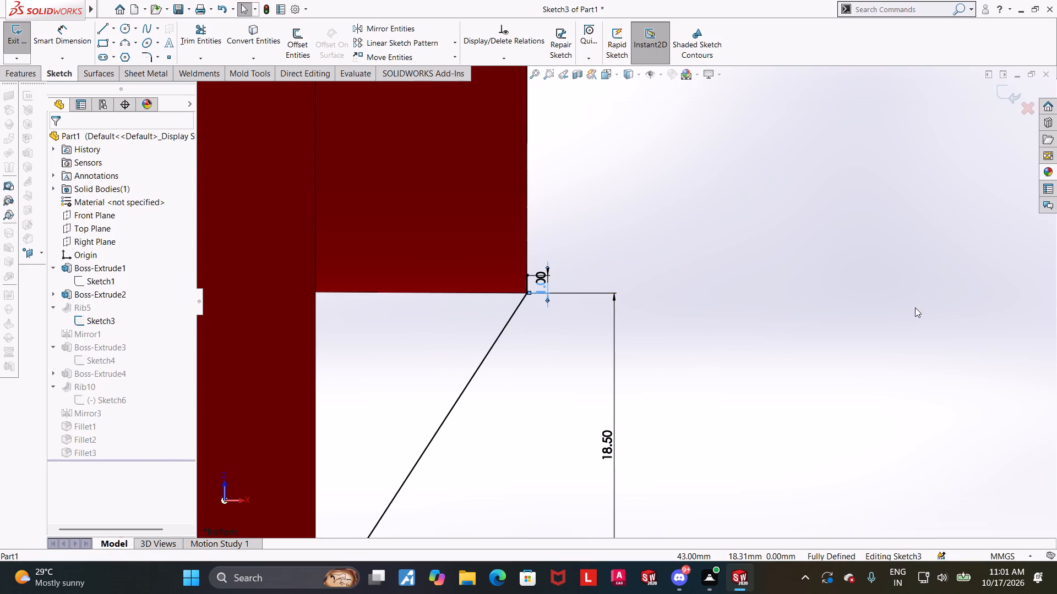
key(Escape)
scroll(909, 306, up, 2)
click(858, 305)
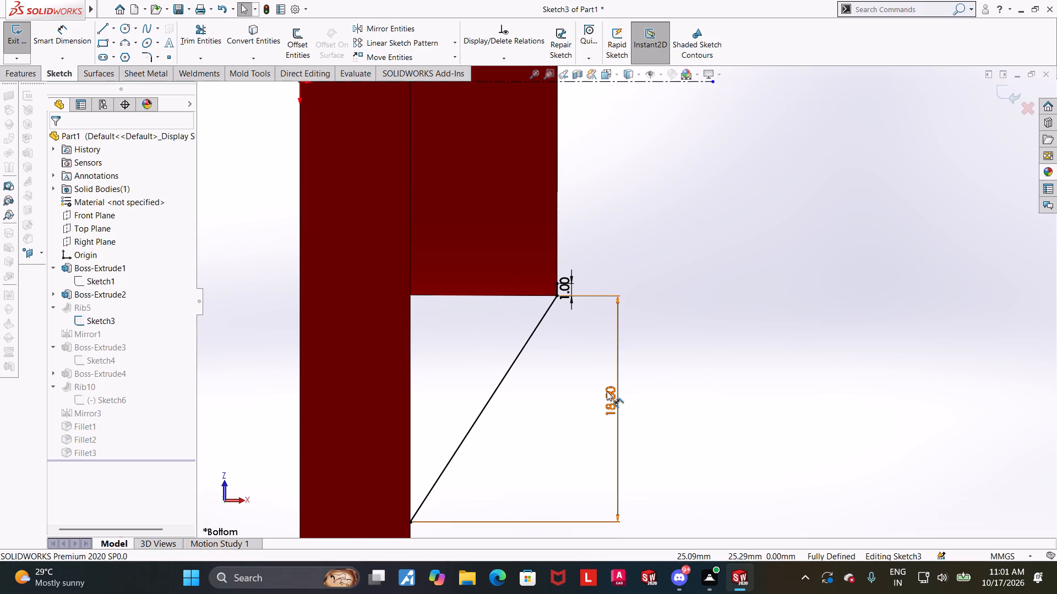
Set the rib sketch's 18.50 dimension to 17.5 mm and exit the sketch.
double_click(607, 391)
text(17.5)
key(Return)
click(933, 371)
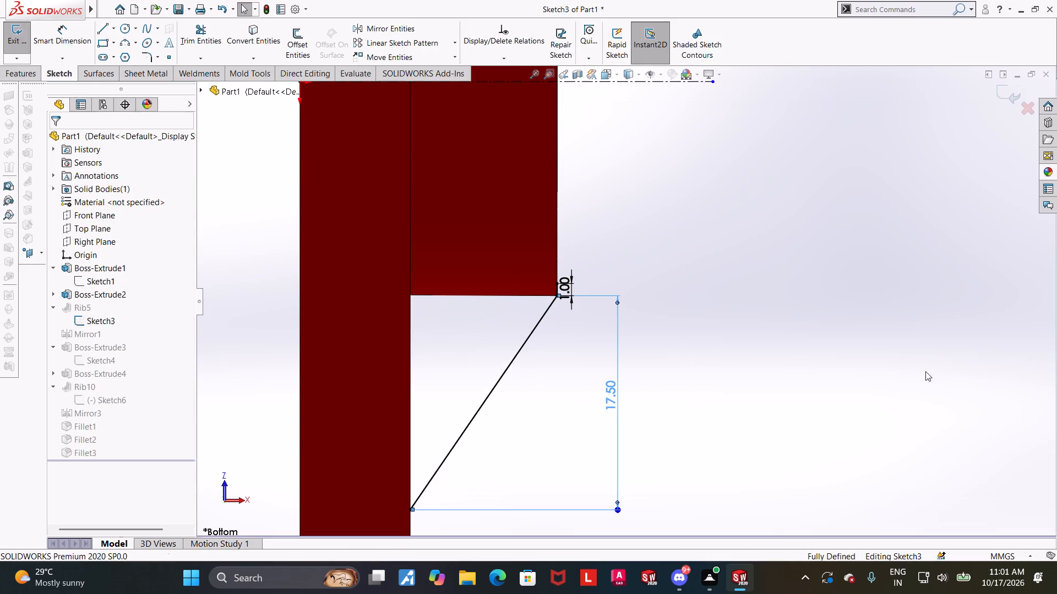
click(1002, 89)
Inspect the ring boss's two ribs and their junctions with the boss from several angles.
scroll(726, 238, up, 5)
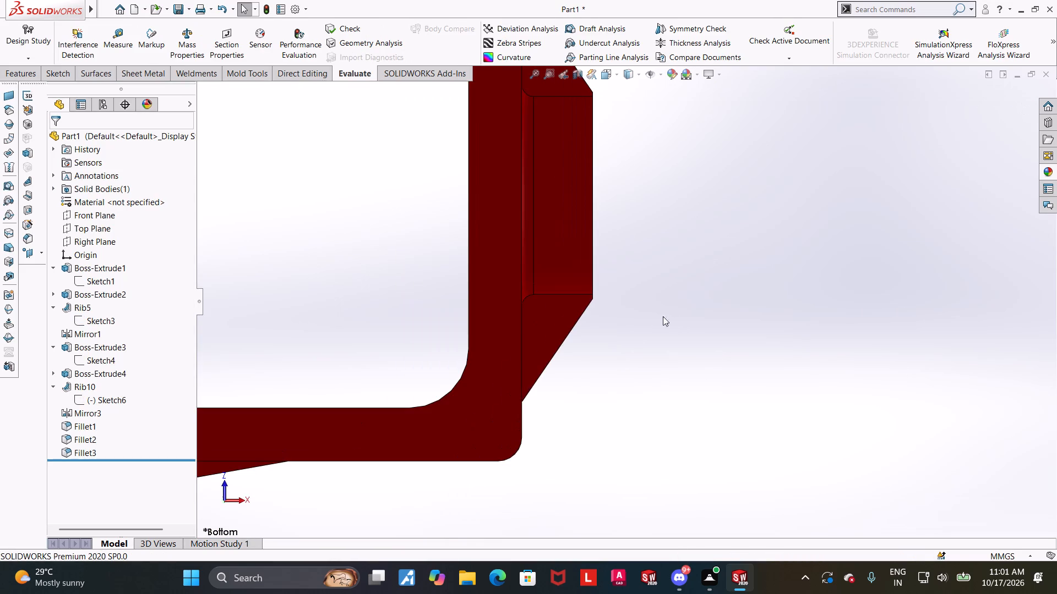
scroll(608, 309, down, 4)
middle_drag(604, 291, 544, 238)
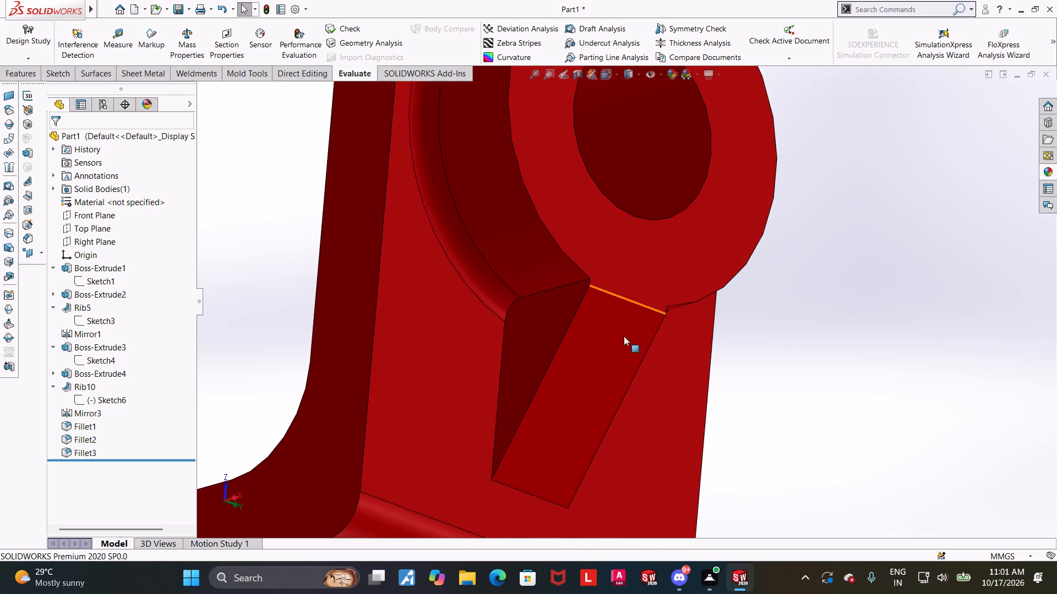
scroll(648, 393, up, 2)
scroll(656, 395, down, 1)
scroll(652, 377, up, 5)
middle_drag(689, 319, 684, 395)
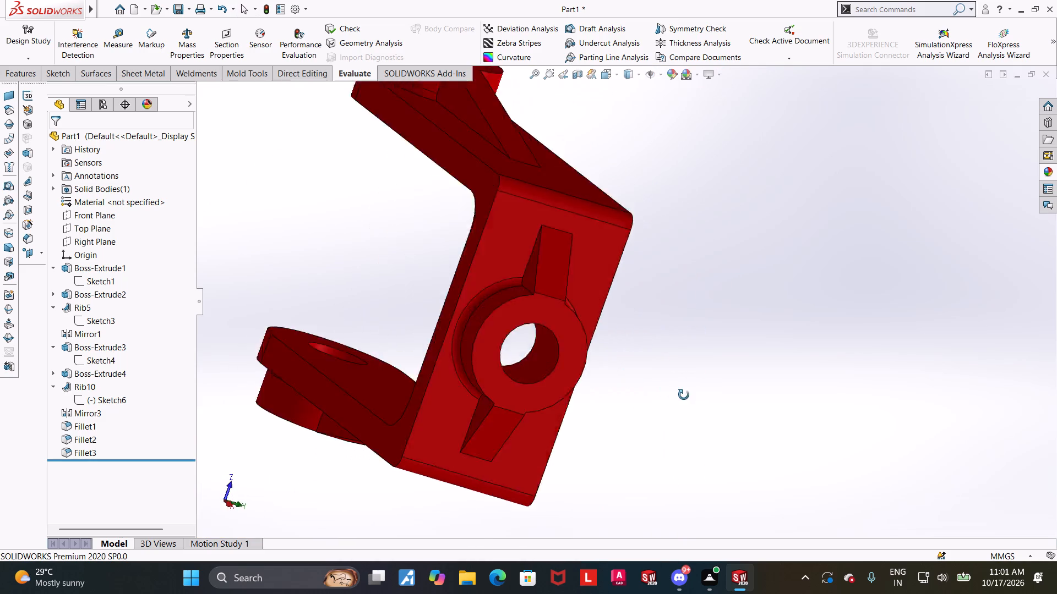
middle_drag(684, 395, 721, 404)
key(ctrl+7)
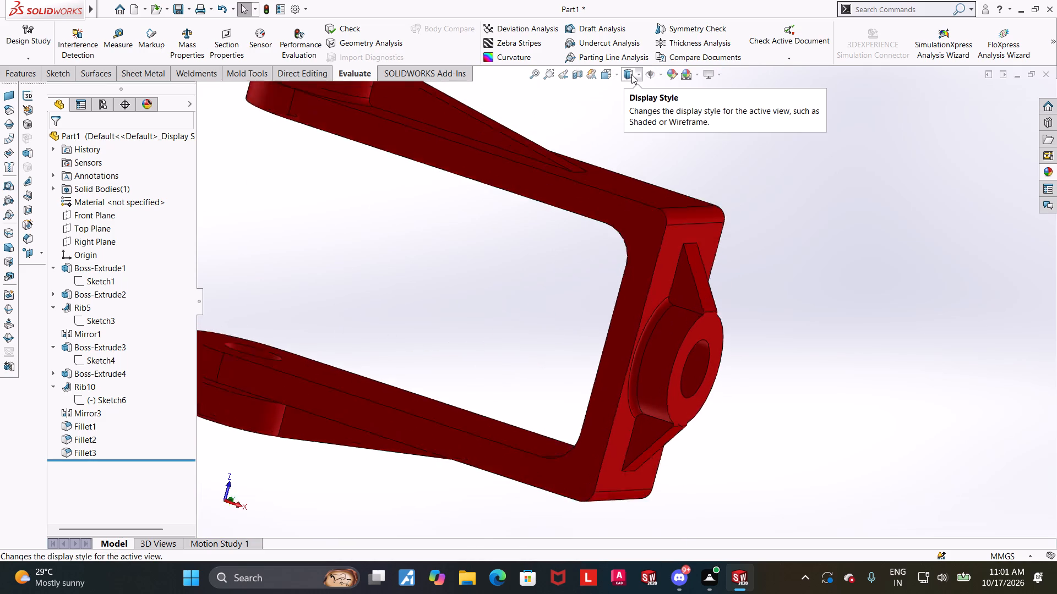
Examine the ring boss's rib and its sketch dimensions in the top view.
scroll(890, 432, down, 1)
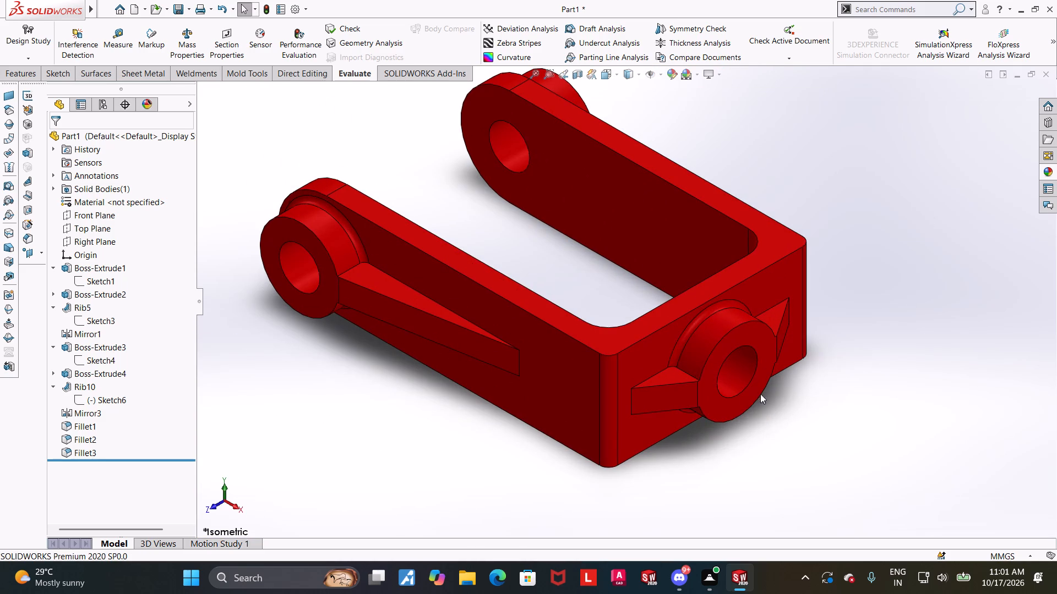
scroll(743, 388, down, 4)
scroll(606, 375, down, 1)
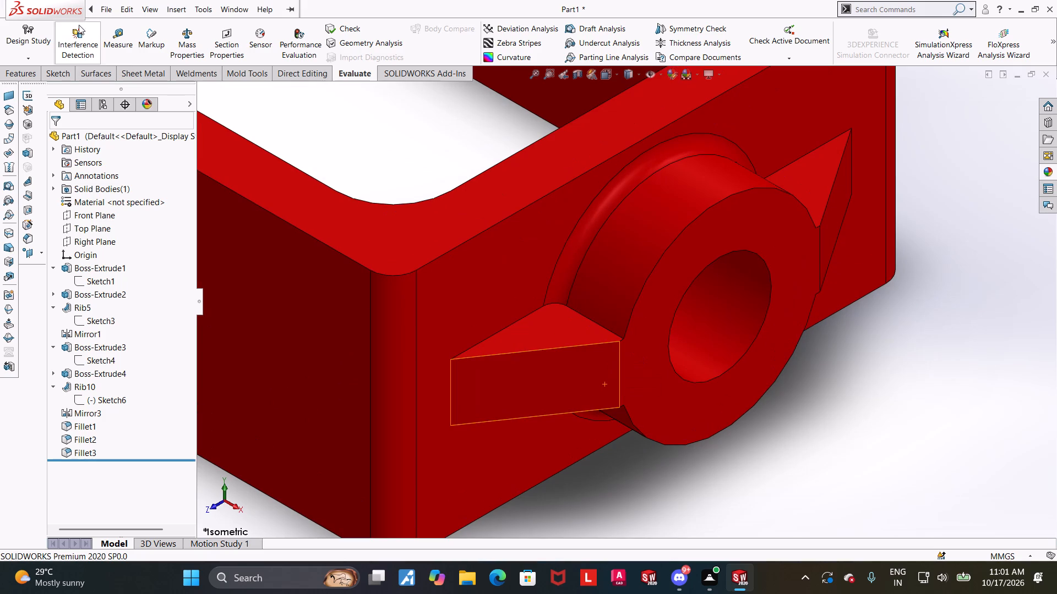
click(106, 30)
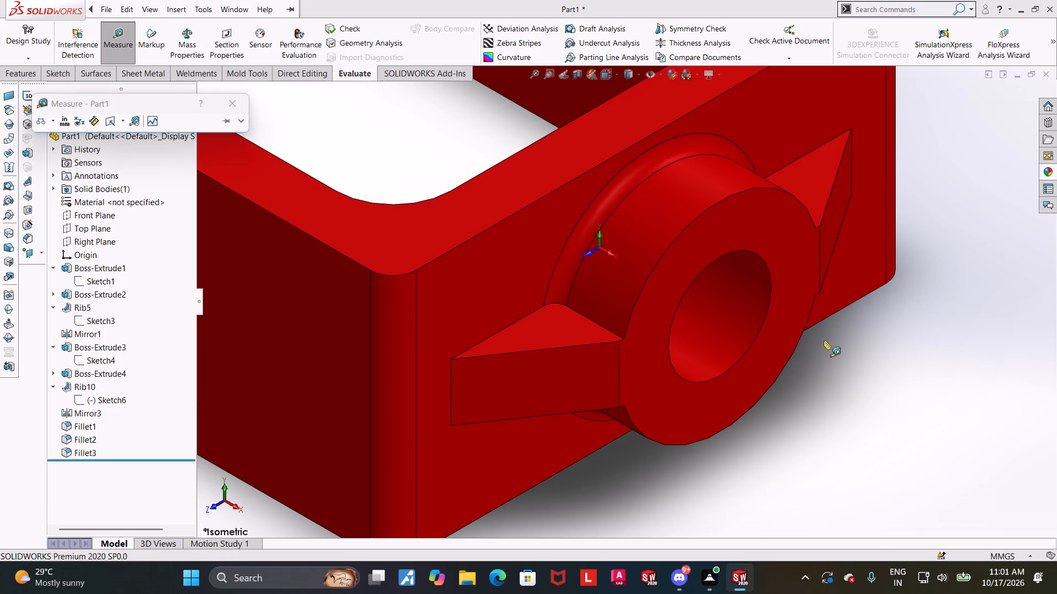
key(Escape)
click(79, 315)
middle_drag(711, 255, 720, 363)
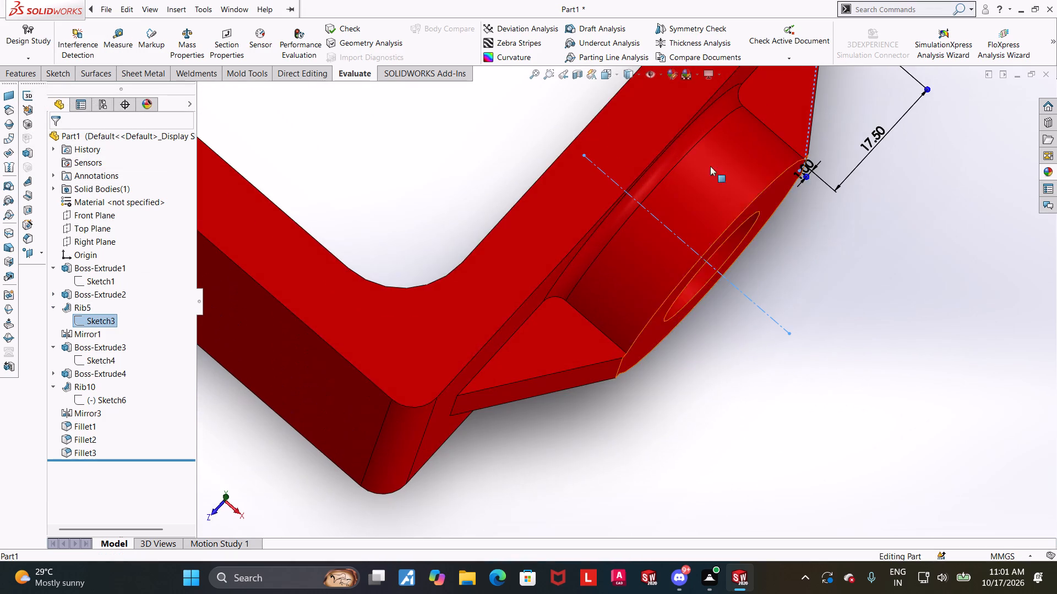
click(603, 71)
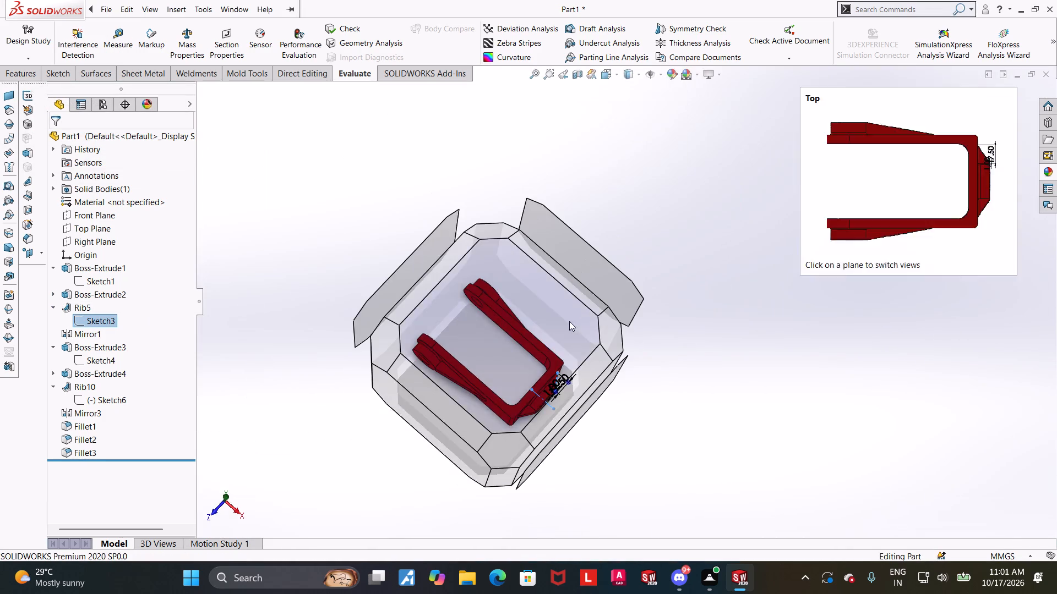
click(569, 321)
scroll(905, 239, down, 7)
click(861, 248)
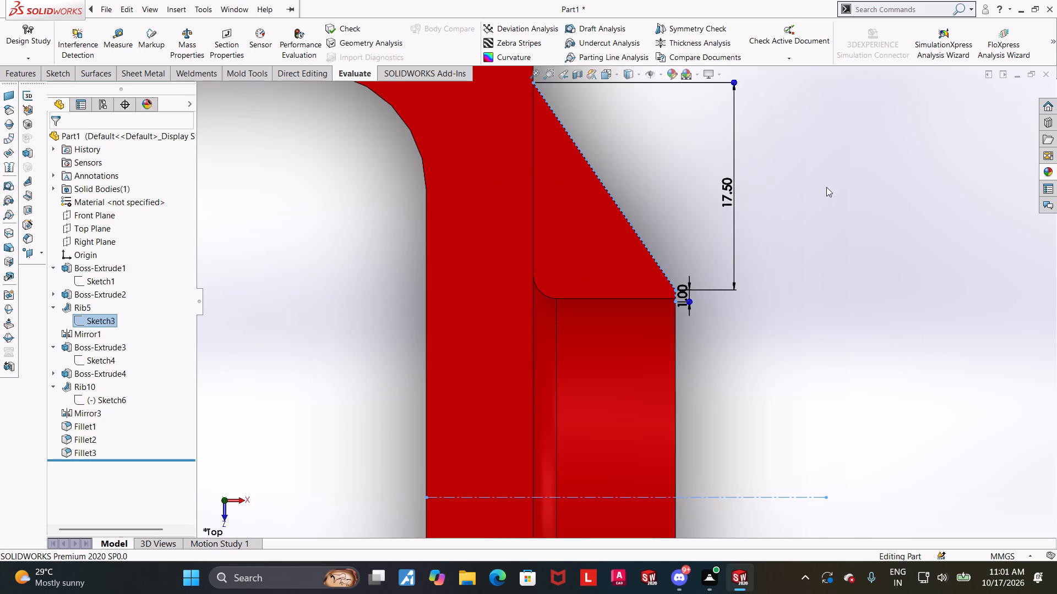
scroll(764, 76, up, 2)
scroll(719, 119, down, 1)
Examine up close how the rib sketch's sloped and short lines meet the ring boss's outer face.
click(84, 320)
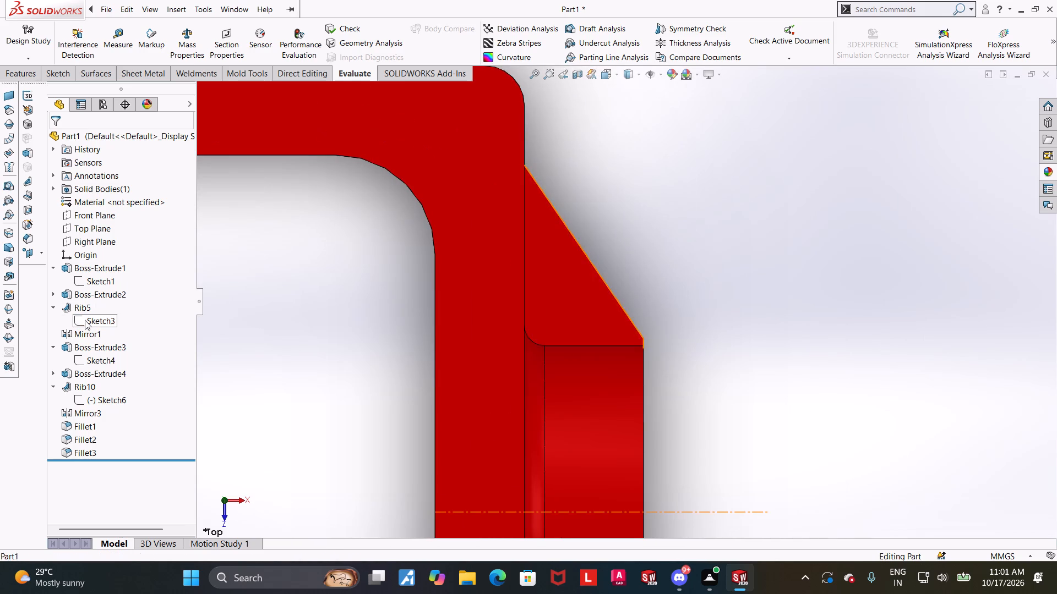
scroll(737, 285, down, 1)
scroll(572, 342, down, 2)
scroll(645, 343, up, 3)
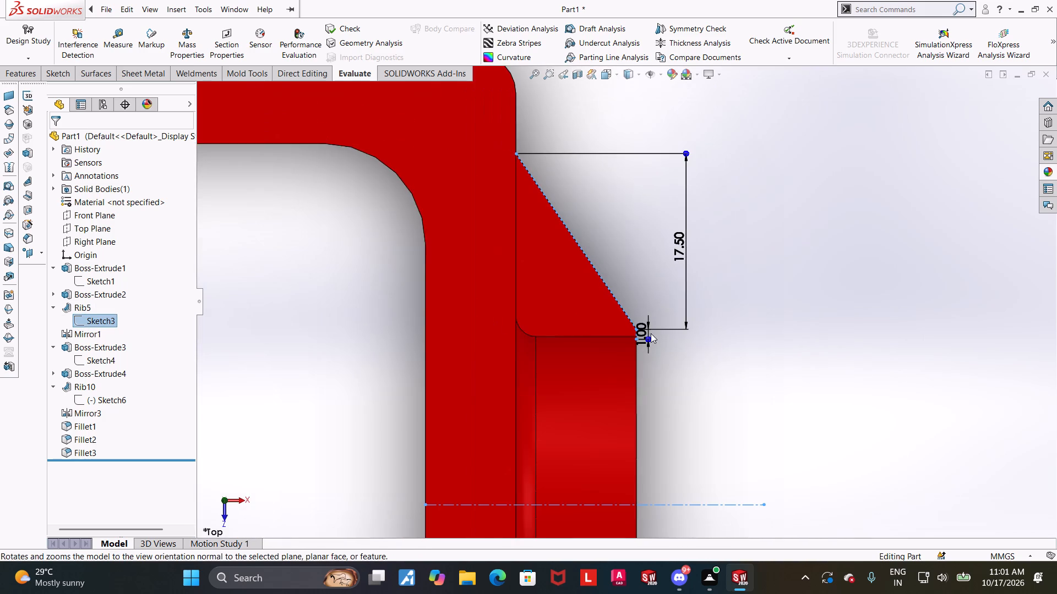
scroll(651, 333, down, 10)
scroll(606, 301, down, 5)
scroll(606, 301, up, 3)
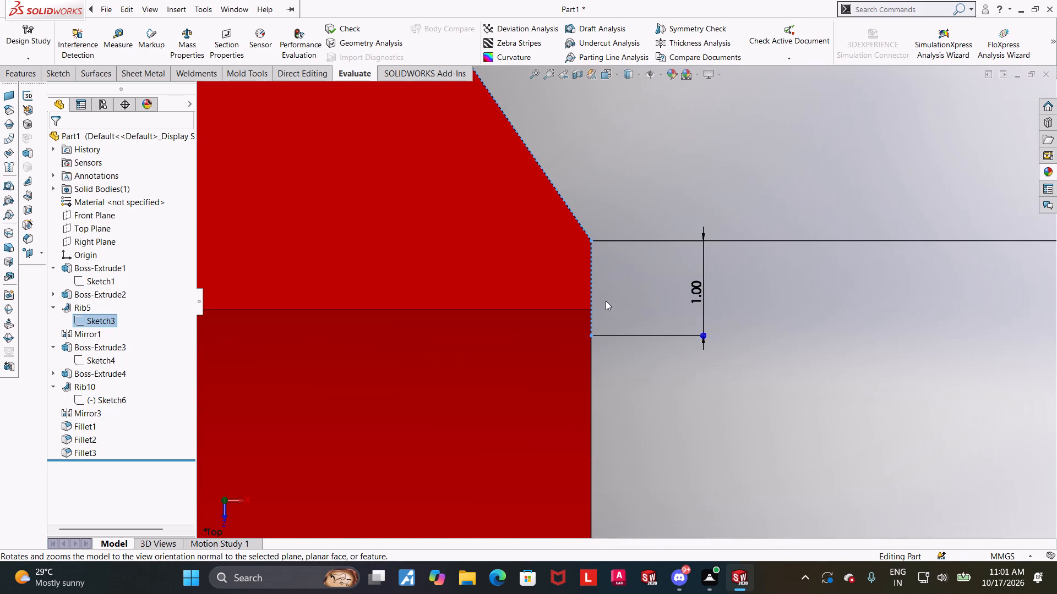
scroll(684, 312, up, 3)
click(794, 310)
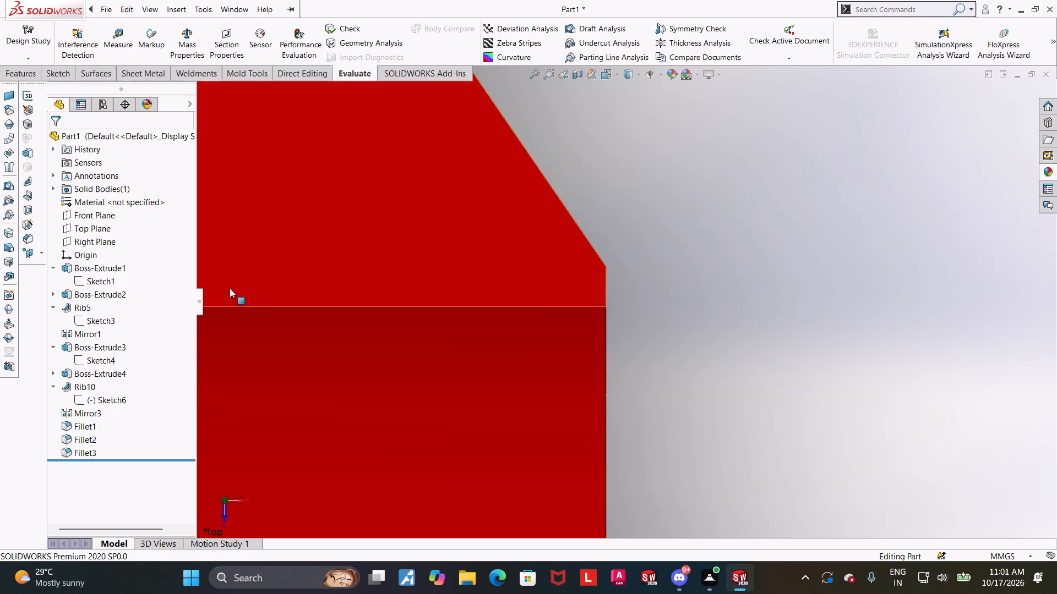
click(73, 332)
click(771, 313)
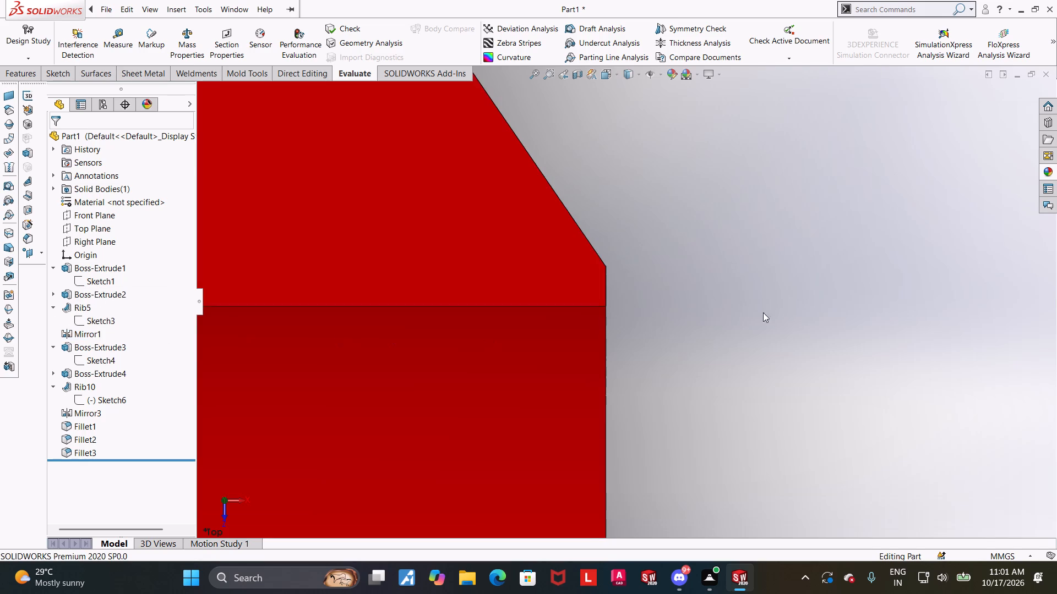
click(109, 312)
click(796, 295)
click(85, 316)
scroll(723, 287, up, 1)
scroll(663, 286, down, 6)
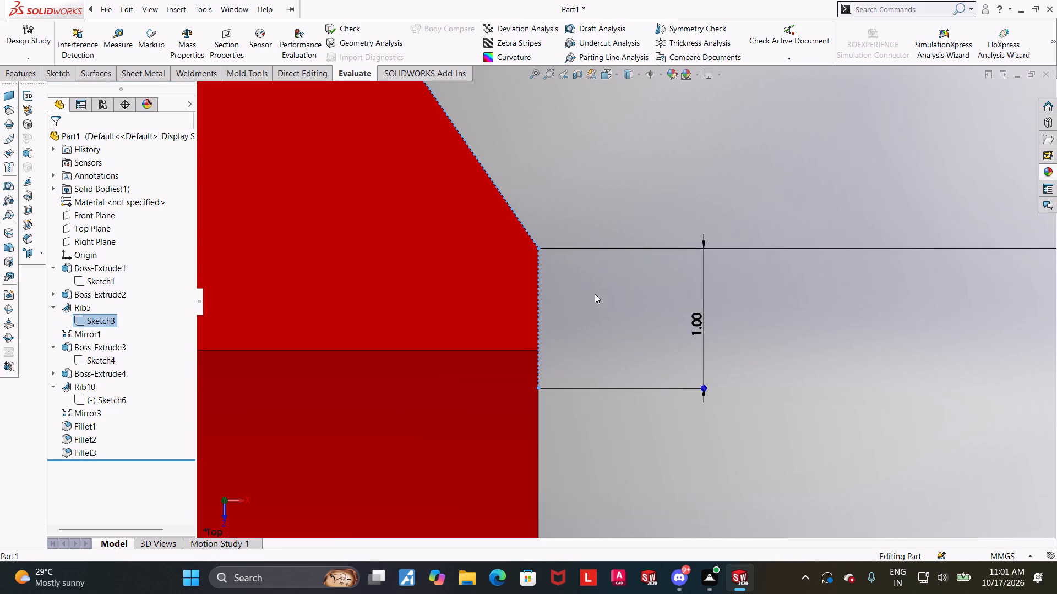
scroll(561, 312, down, 2)
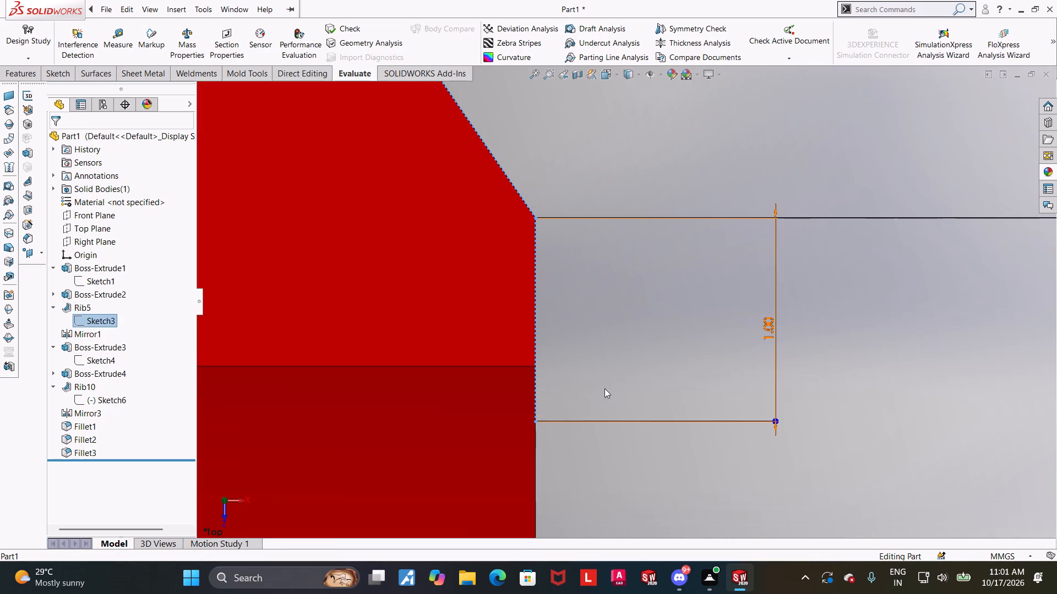
scroll(925, 388, up, 17)
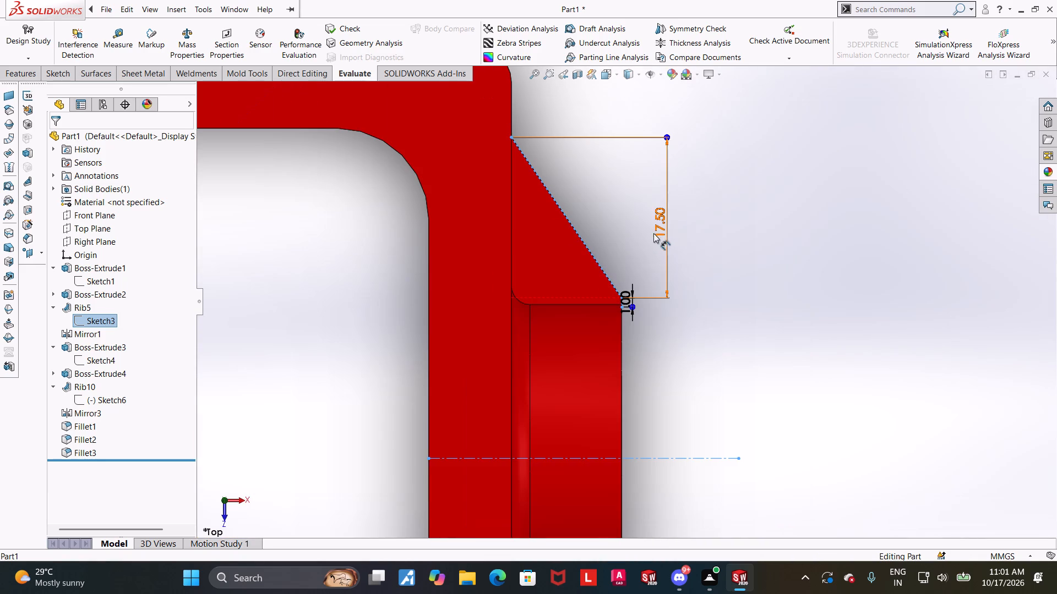
key(Escape)
Set the sloped line's dimension in the ring boss's rib sketch to 18.5 mm and exit the sketch.
click(93, 322)
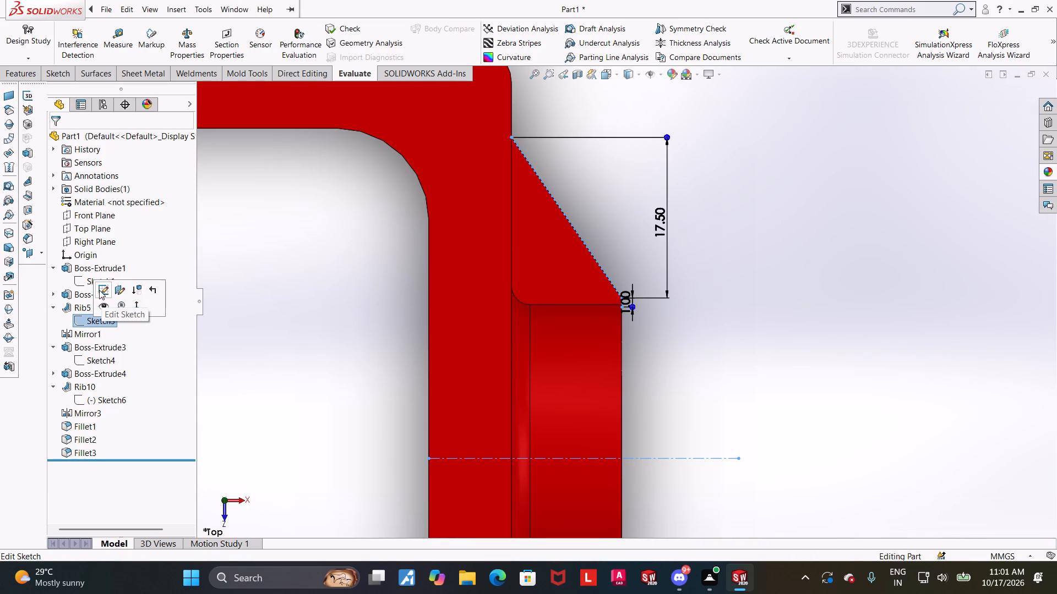
click(99, 290)
double_click(666, 236)
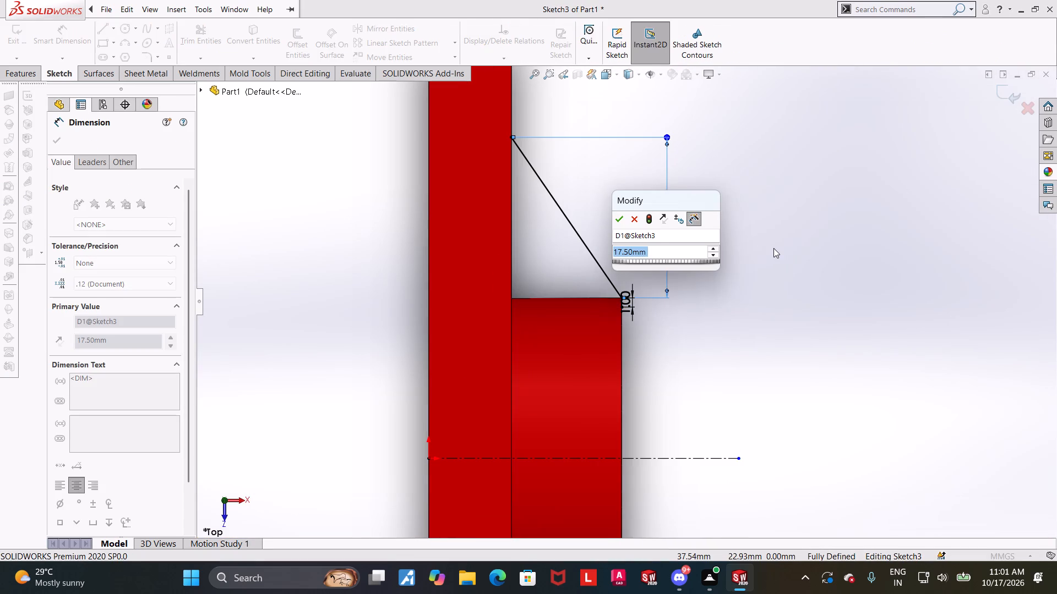
text(18.5)
key(Return)
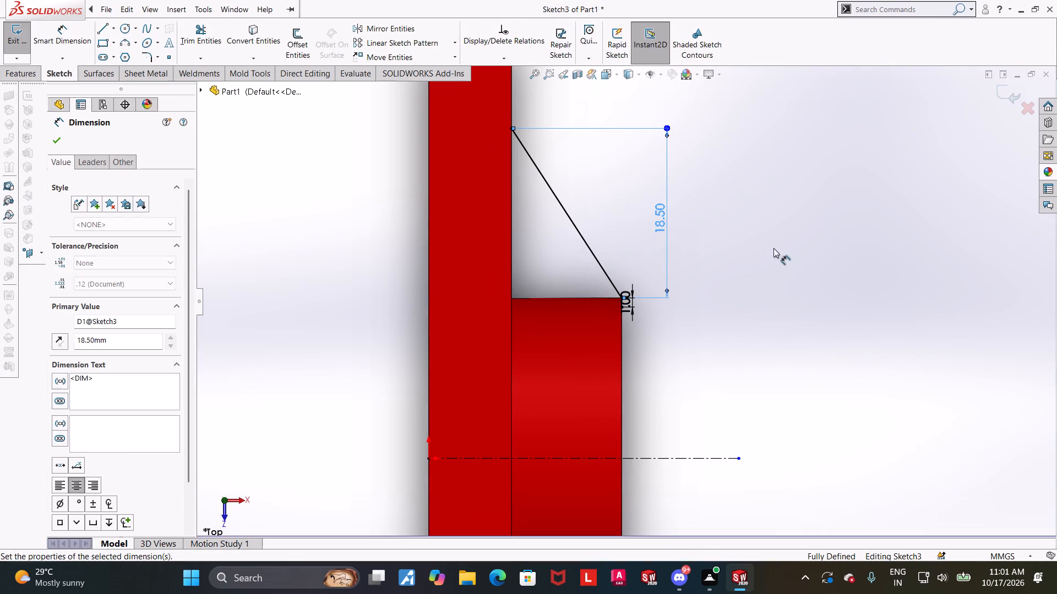
key(Escape)
click(1001, 84)
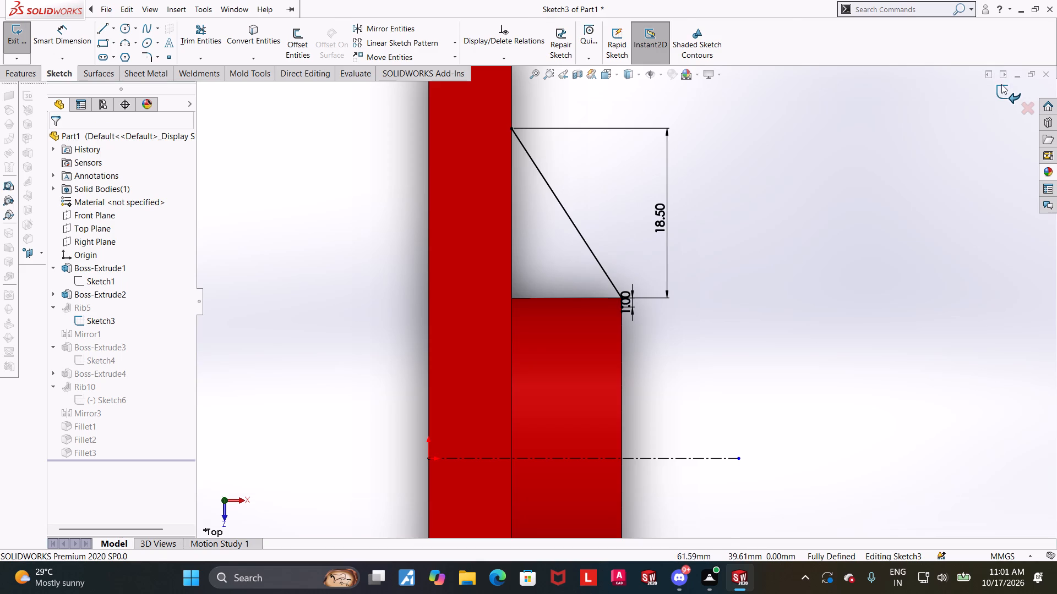
scroll(854, 190, up, 8)
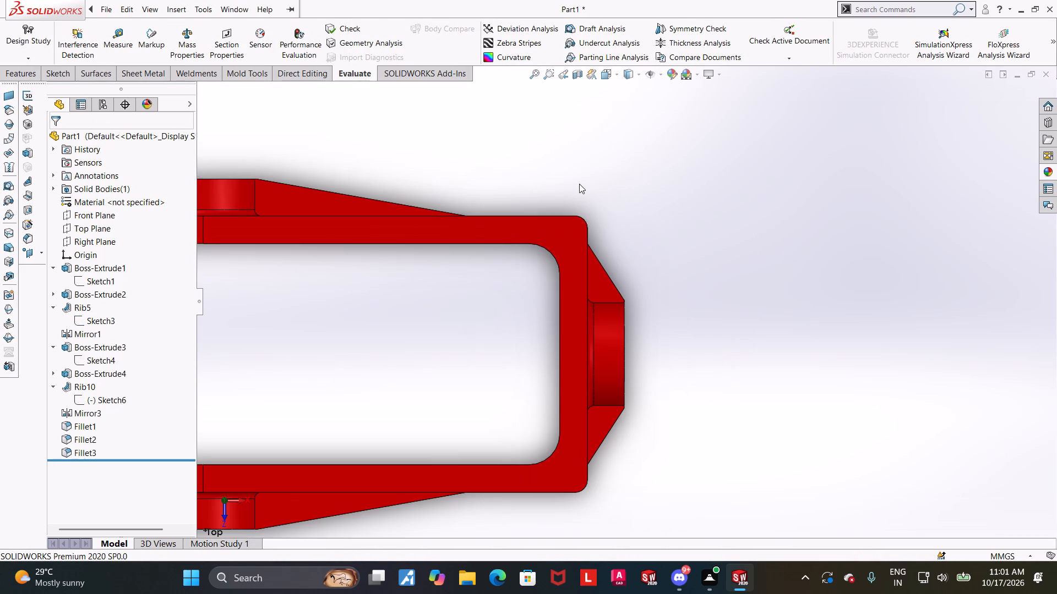
key(ctrl+6)
key(ctrl+7)
scroll(814, 255, up, 1)
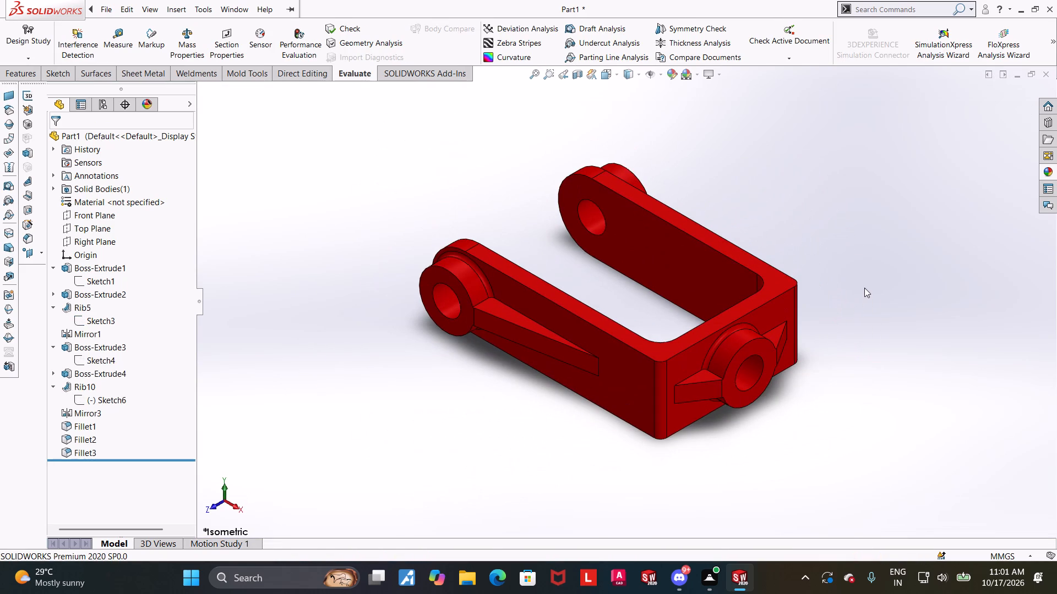
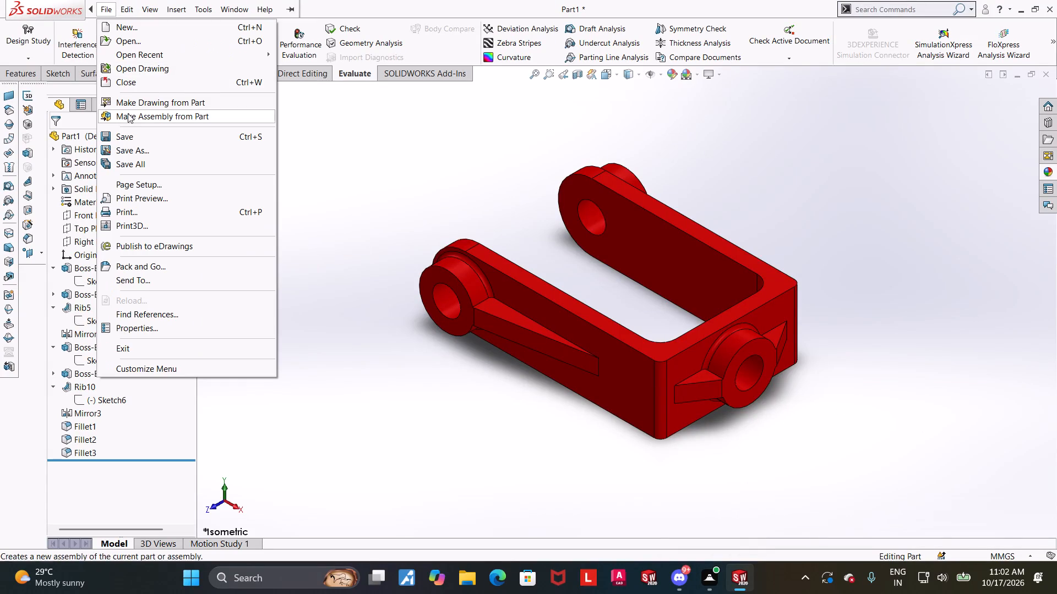
Save the part in the Downloads folder as "forked clevis link" in SOLIDWORKS Part format.
click(143, 144)
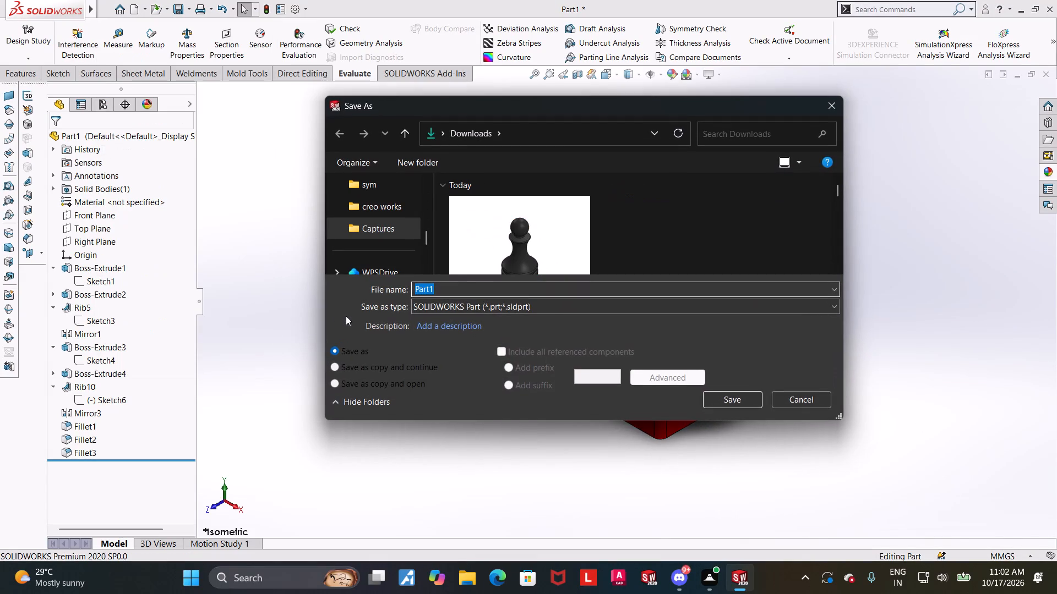
text(forked clevis link)
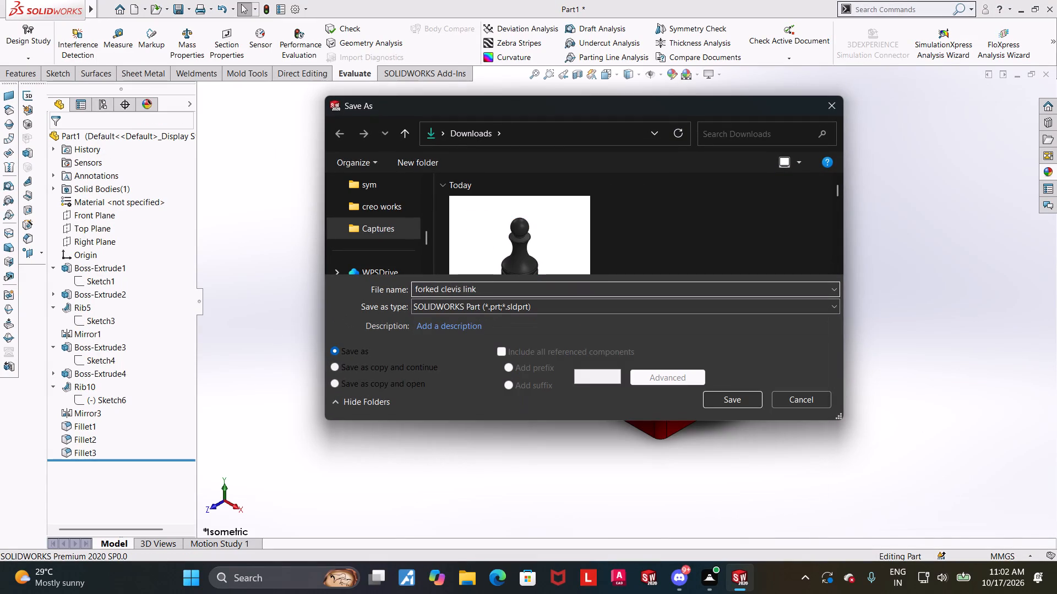
key(Return)
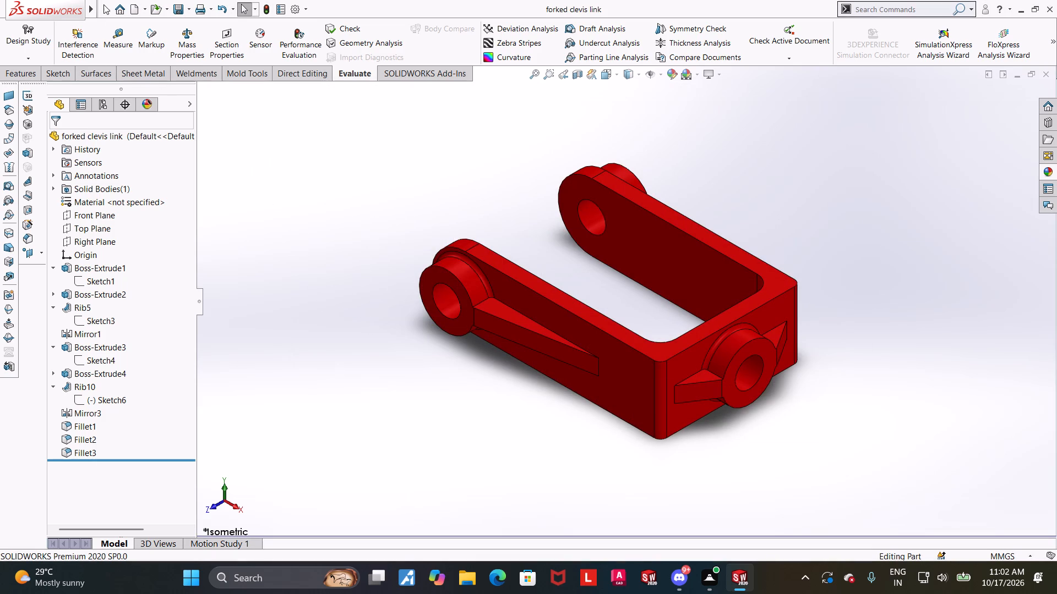
Save a PDF version of the part in the Downloads folder under the name "forked clevis link".
click(130, 145)
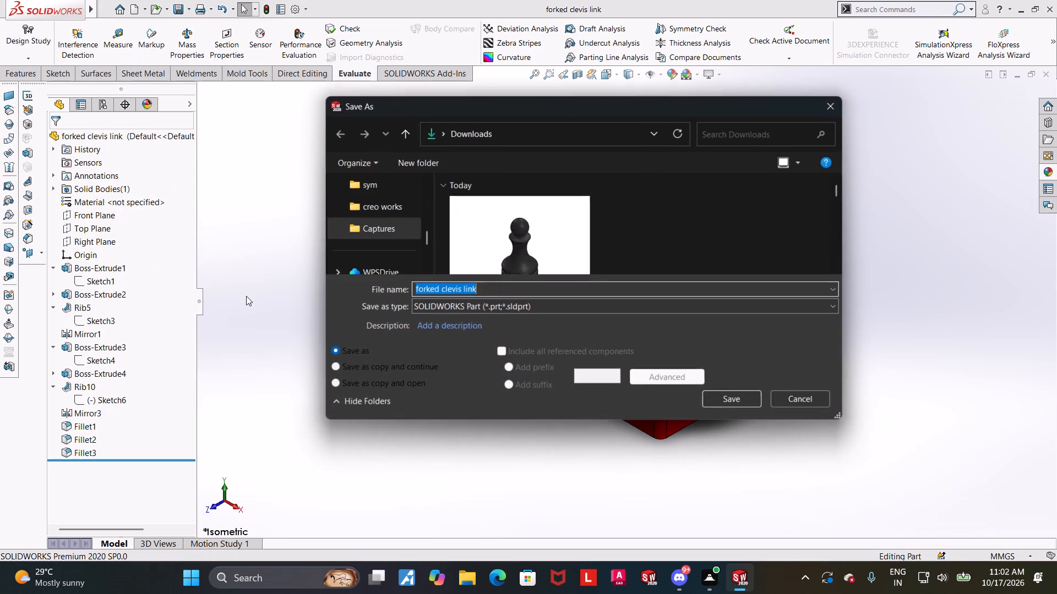
click(453, 300)
click(559, 83)
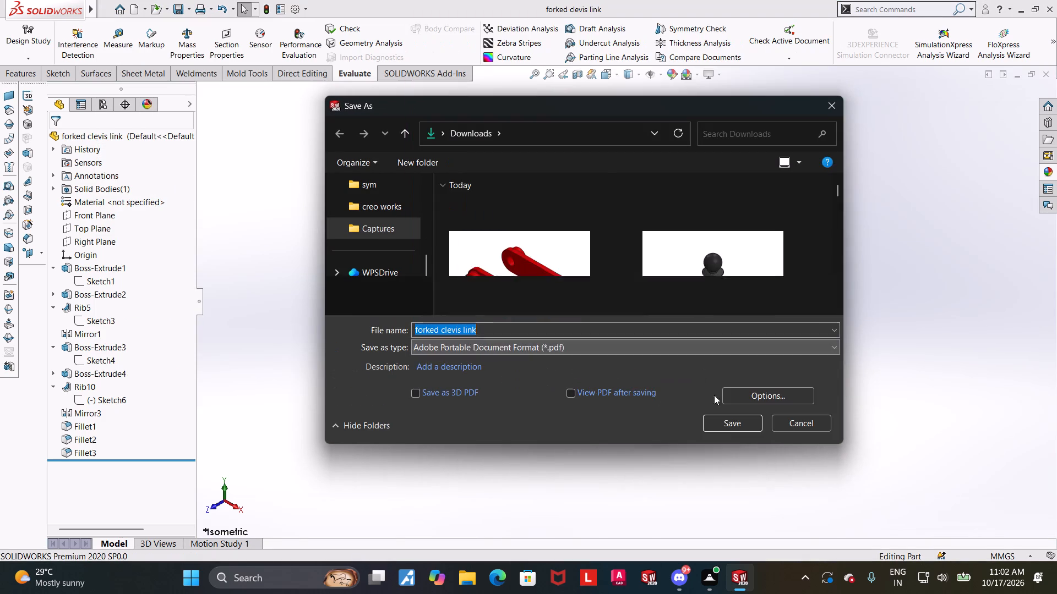
click(732, 423)
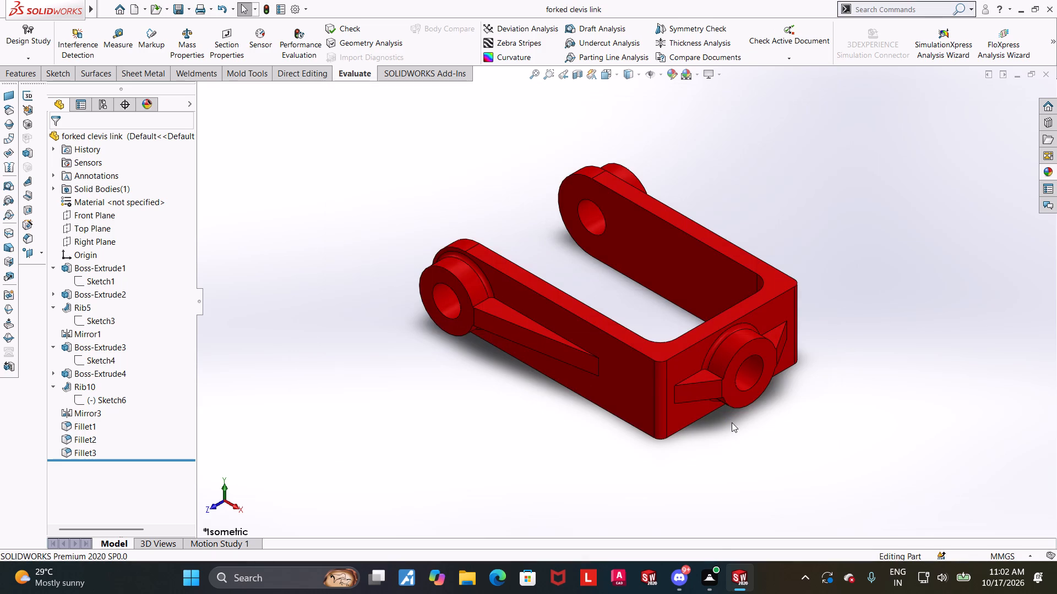